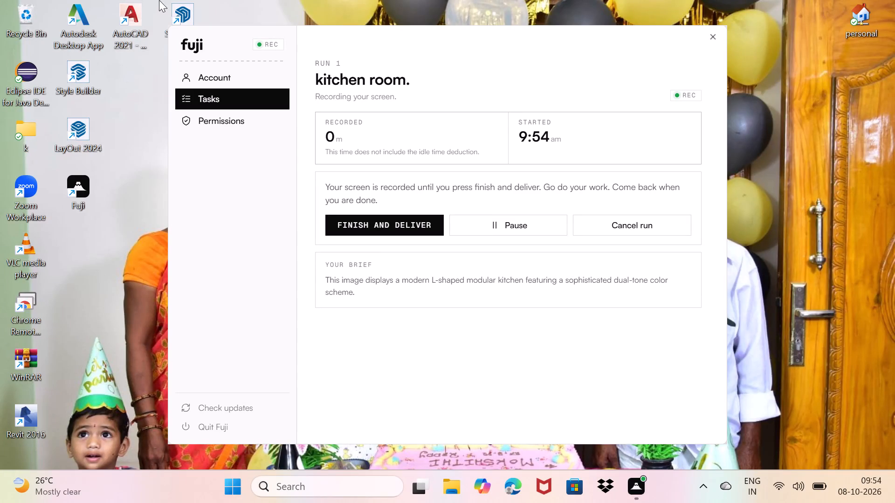
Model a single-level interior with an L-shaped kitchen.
Launch SketchUp from the desktop to start the kitchen room modelling work.
left_click(184, 4)
left_click(181, 3)
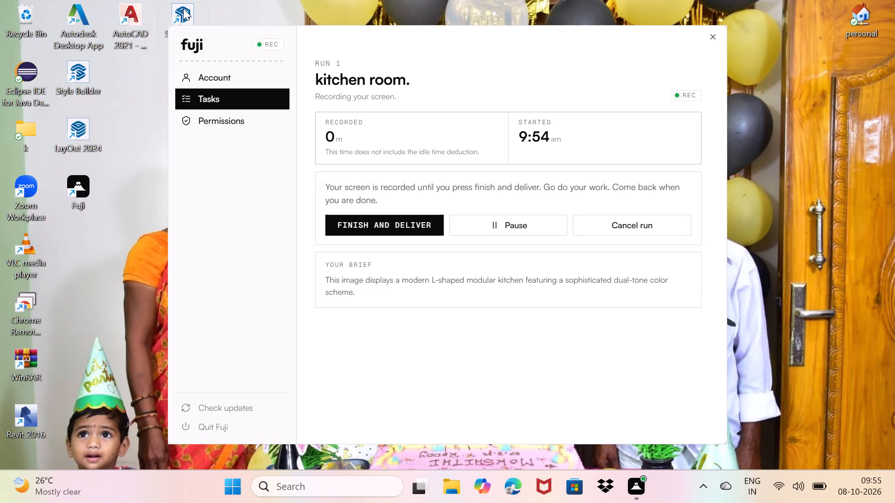
double_click(185, 5)
left_click(829, 114)
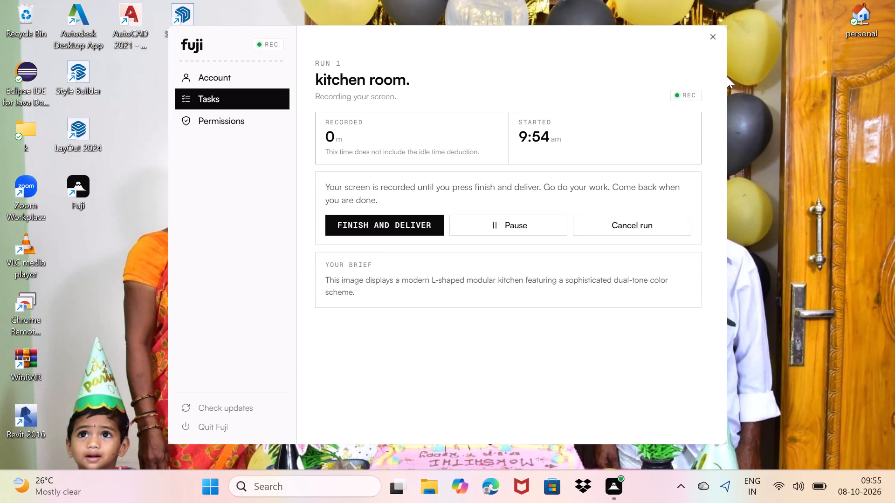
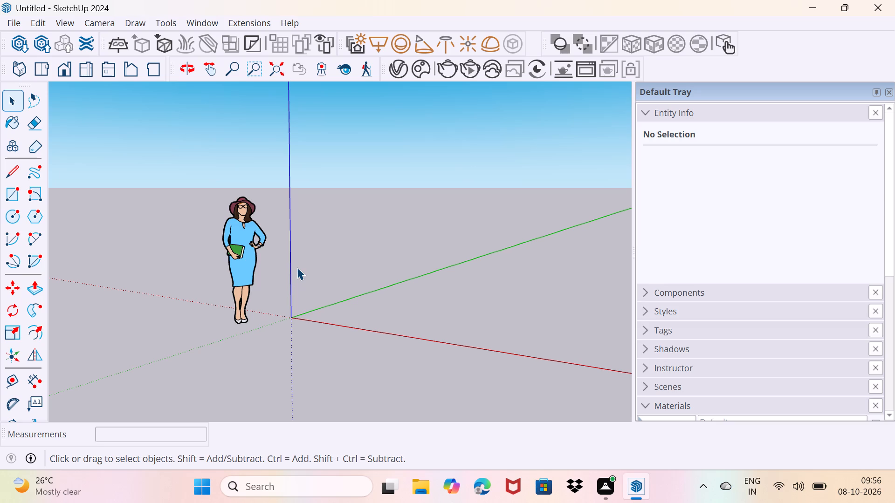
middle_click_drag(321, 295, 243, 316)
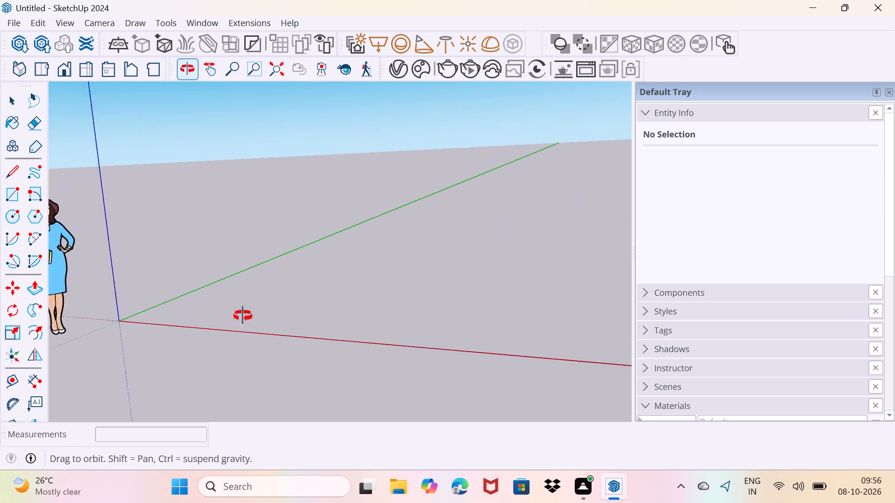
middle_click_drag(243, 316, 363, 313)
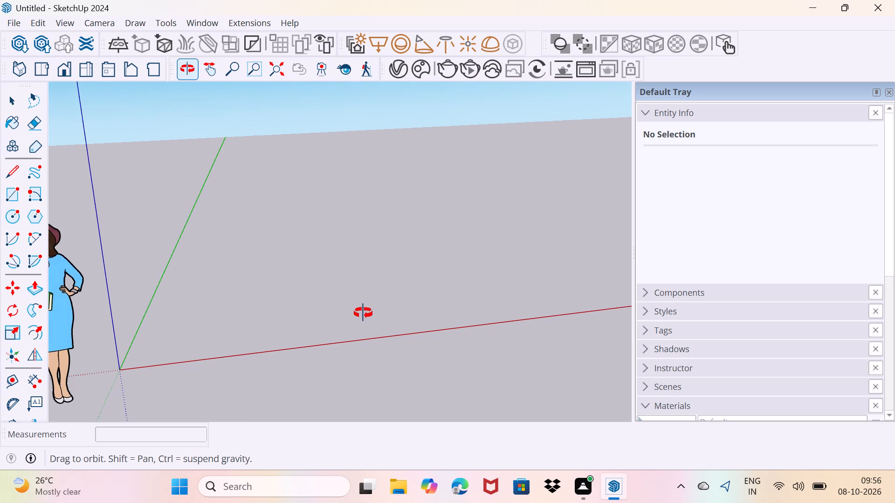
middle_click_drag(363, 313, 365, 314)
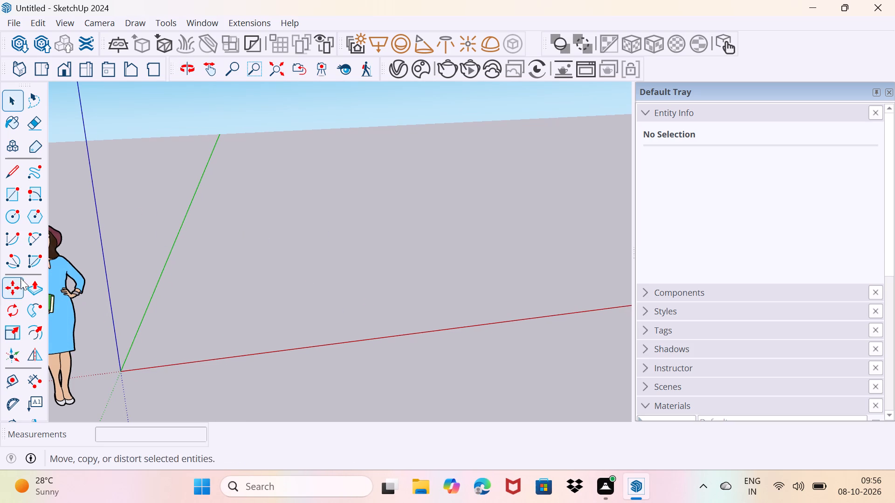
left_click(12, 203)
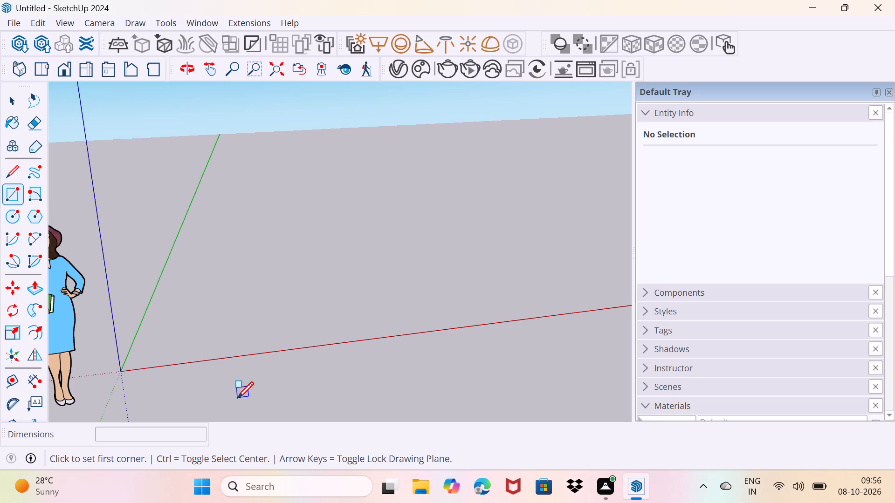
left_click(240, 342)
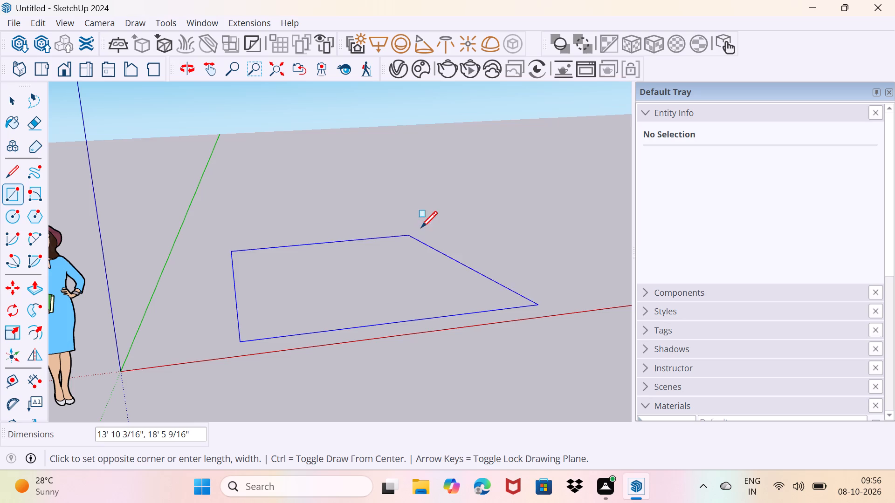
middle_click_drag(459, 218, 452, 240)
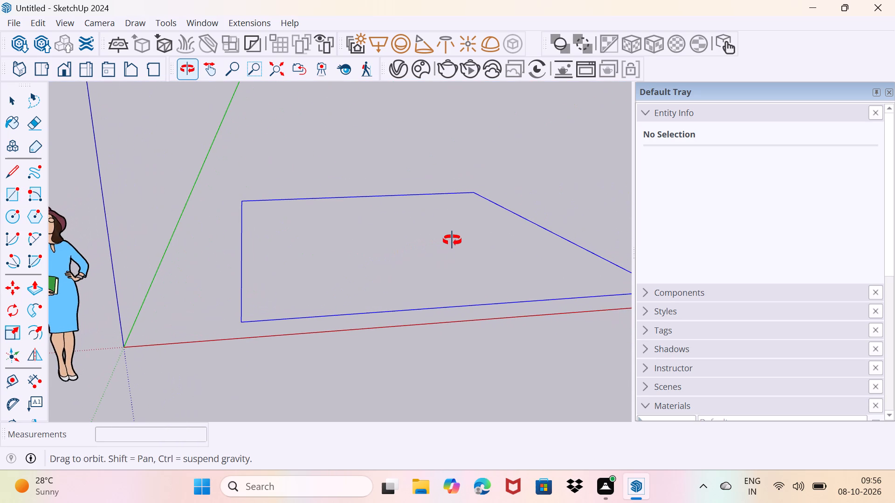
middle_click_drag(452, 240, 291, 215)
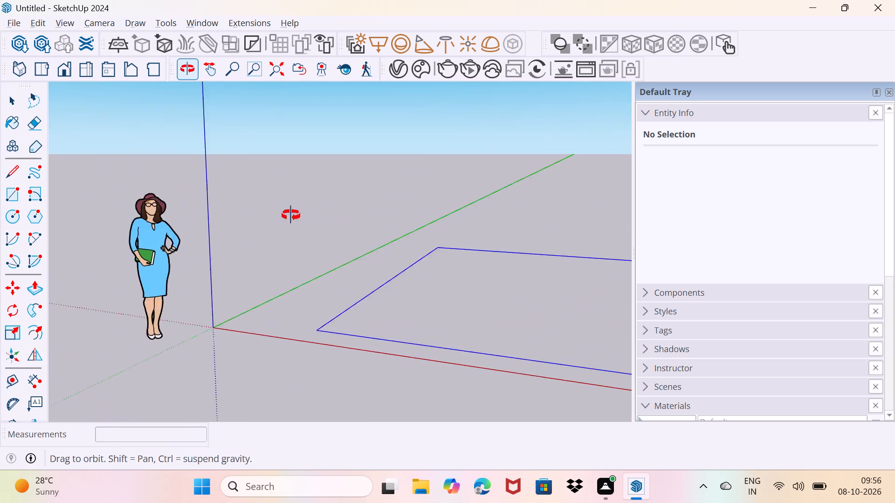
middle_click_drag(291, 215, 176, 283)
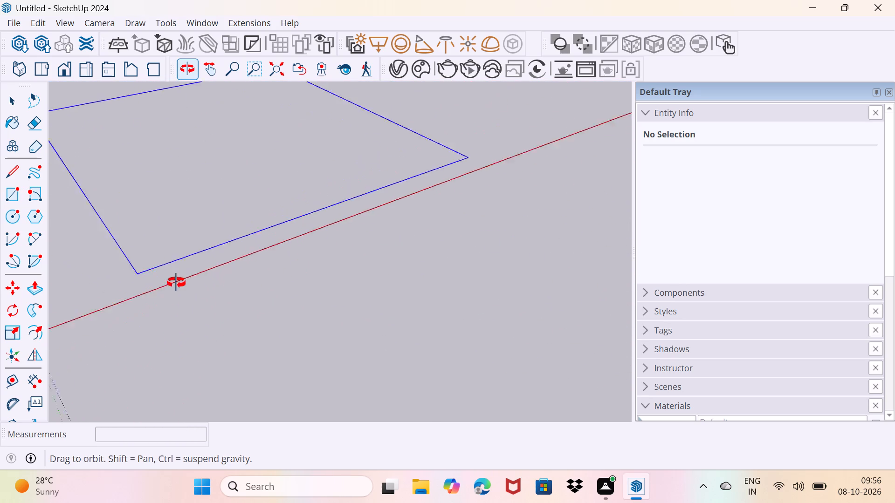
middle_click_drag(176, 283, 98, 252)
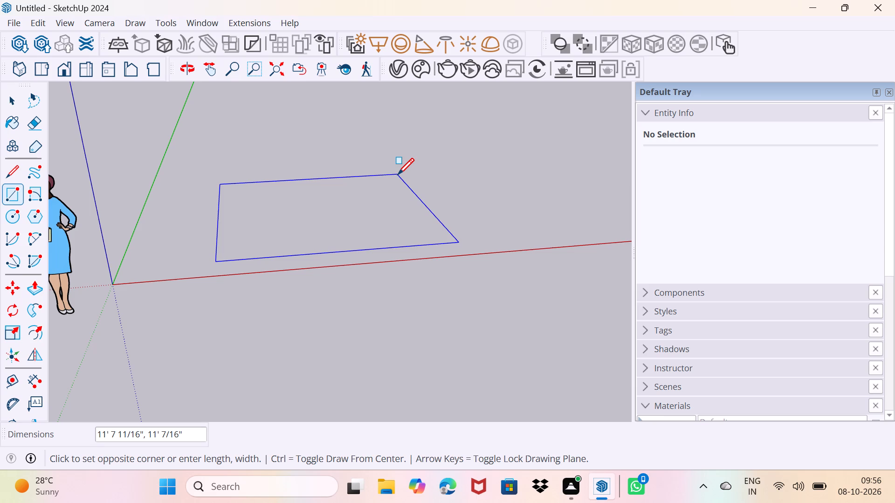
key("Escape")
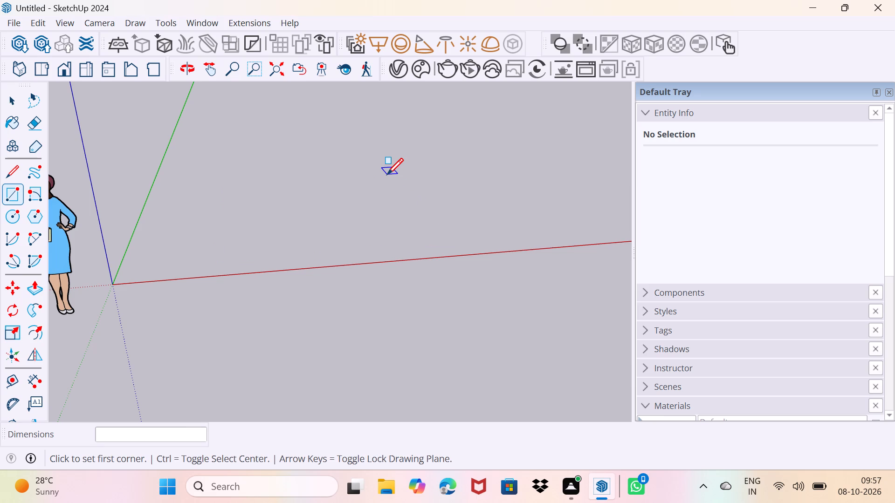
Draw a 12' by 12' rectangle on the ground plane near the origin as the kitchen room's base.
key("r")
key("Return")
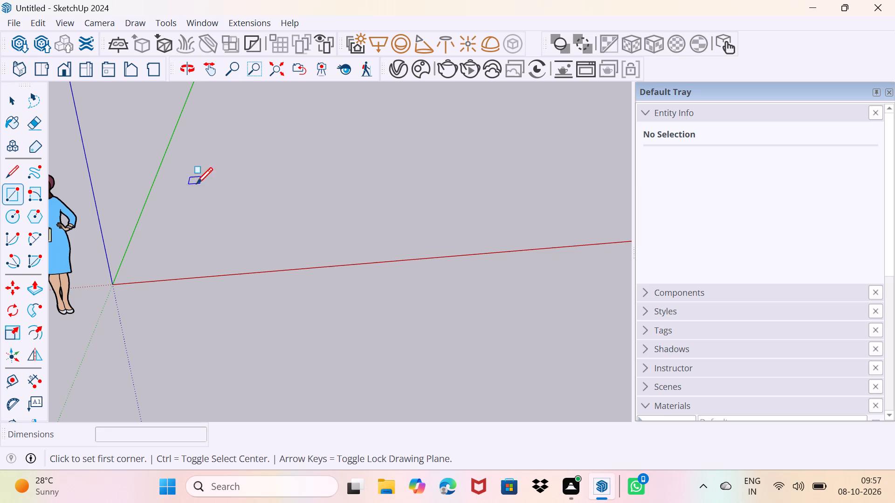
left_click_drag(241, 231, 254, 218)
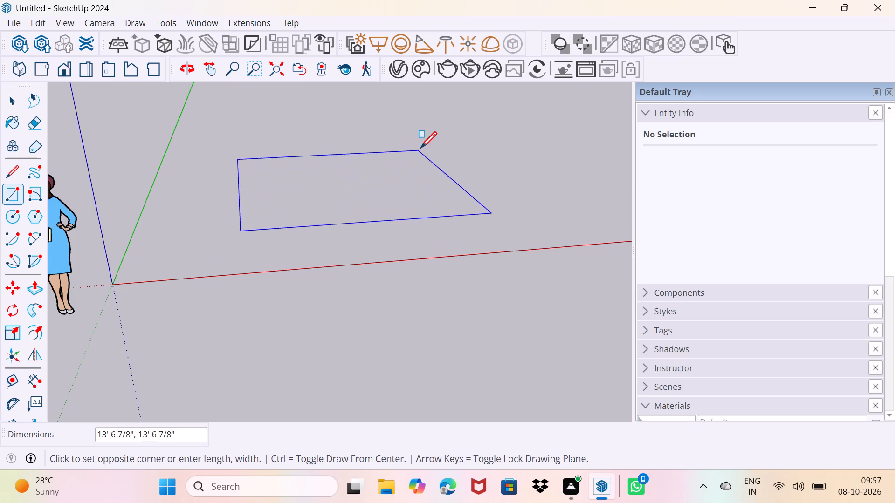
type("12")
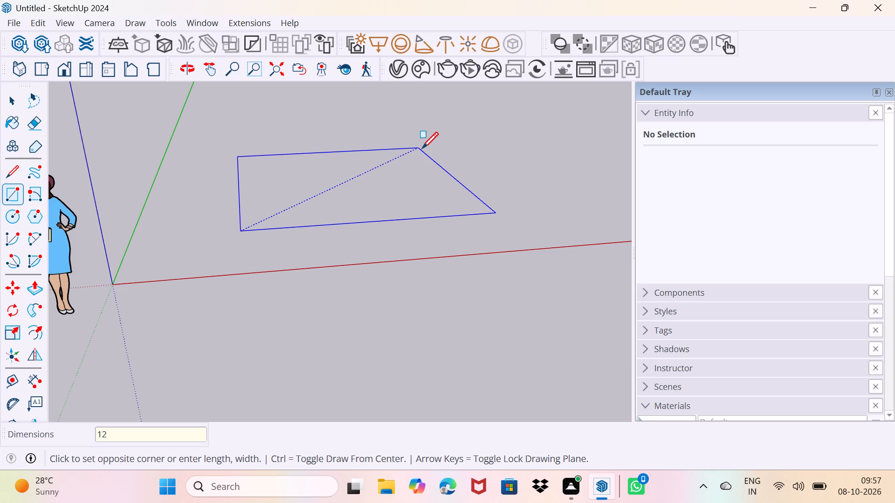
key("apostrophe")
type(",12'")
key("Return")
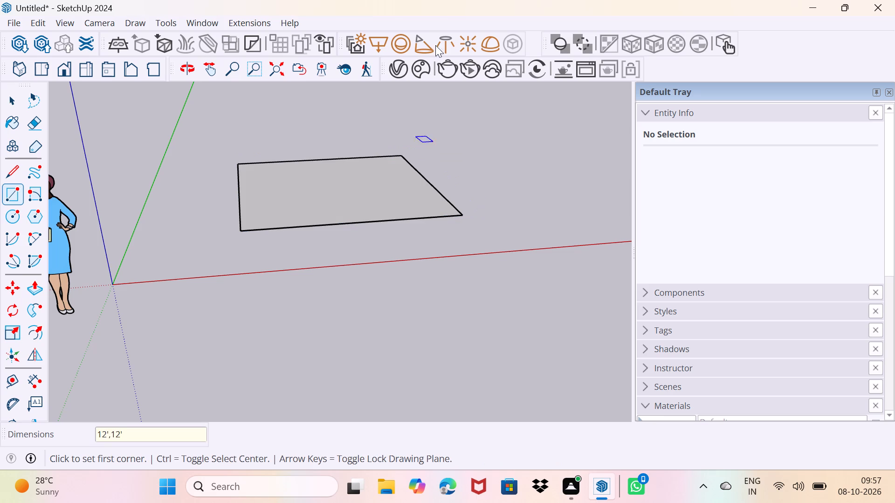
middle_click_drag(376, 197, 352, 223)
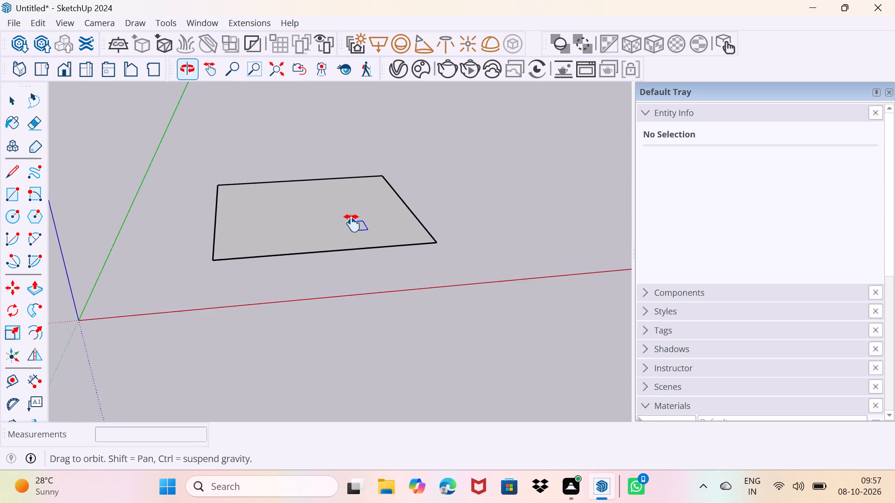
middle_click_drag(352, 223, 295, 274)
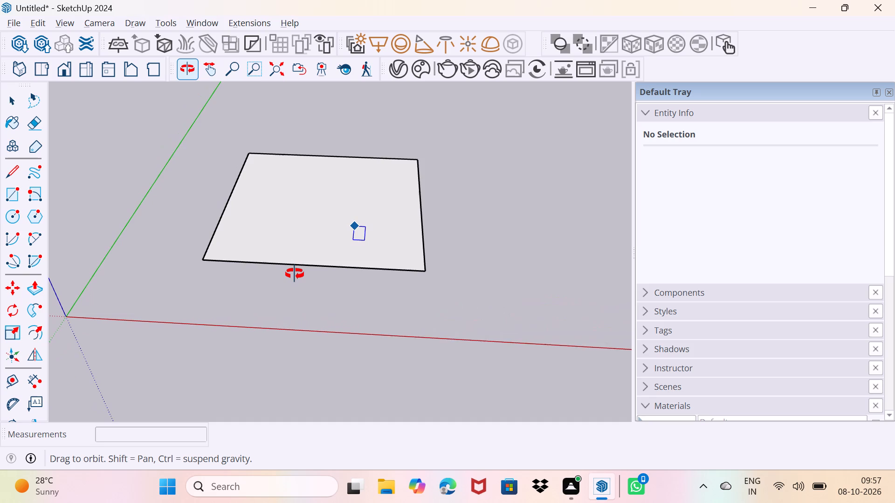
middle_click_drag(295, 274, 294, 277)
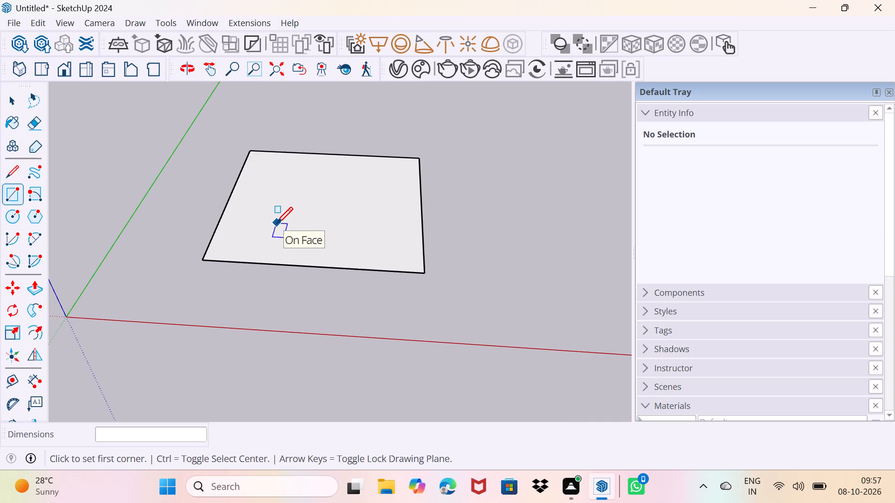
key("Escape")
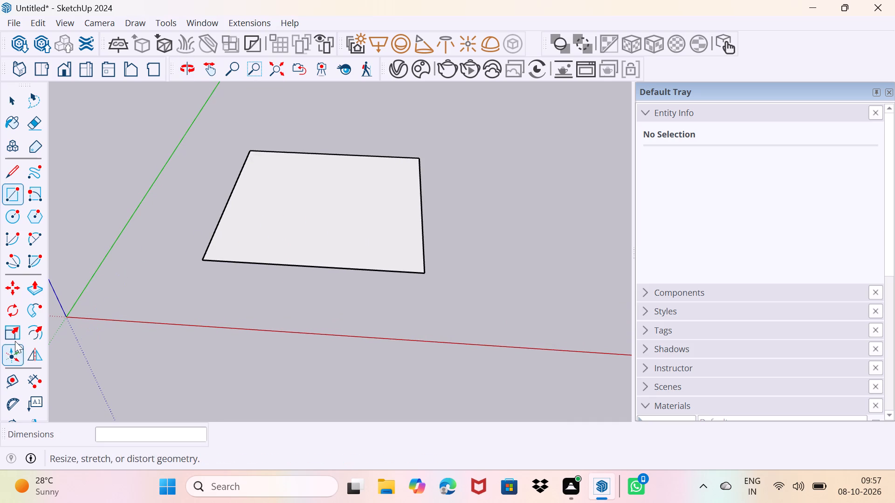
Offset the outline of the square room face inward by 6" to form the wall thickness.
left_click(38, 333)
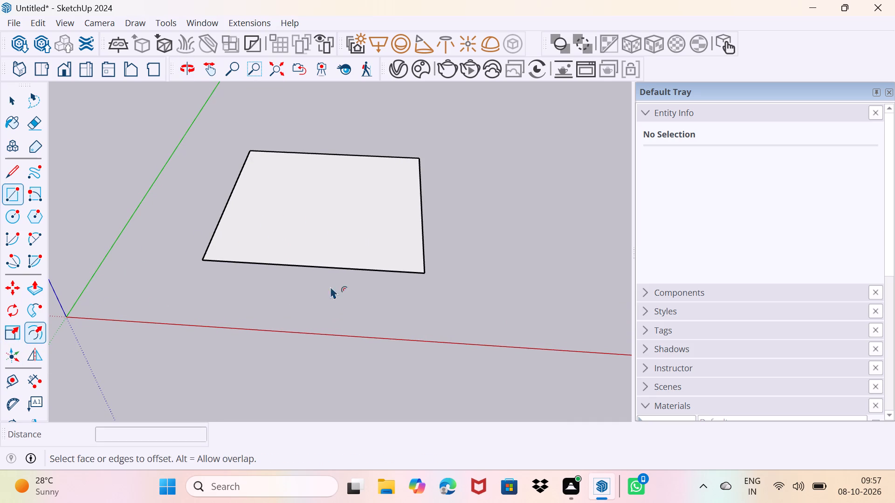
left_click(315, 263)
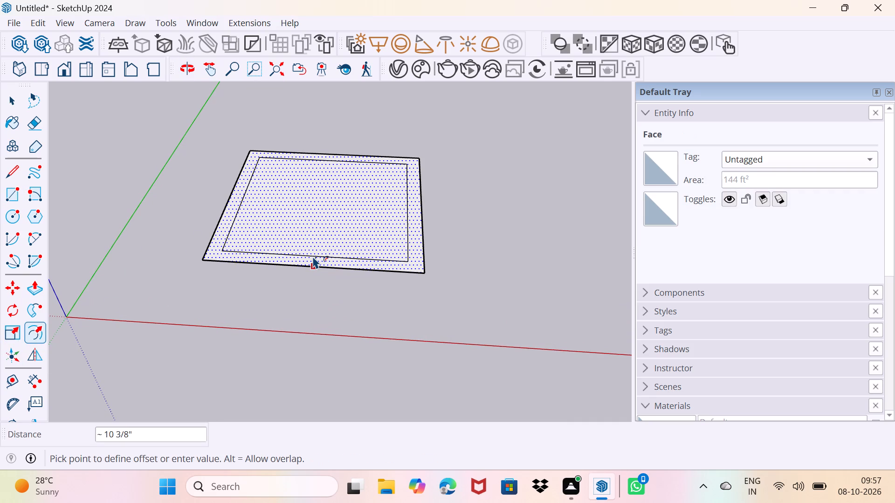
key("Escape")
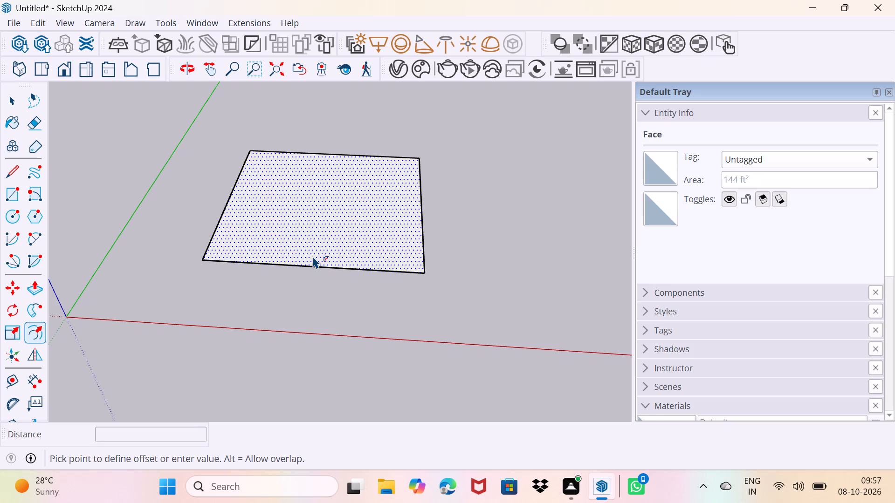
key("6")
key("shift+quotedbl")
key("Return")
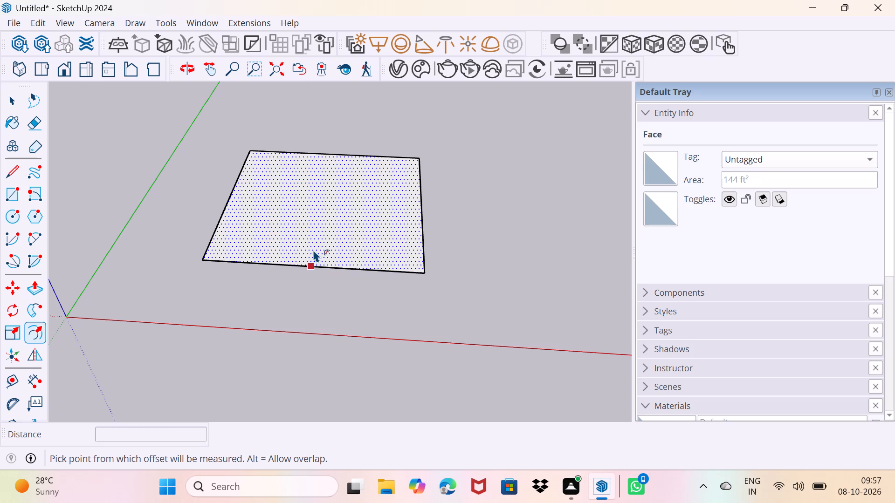
left_click(315, 245)
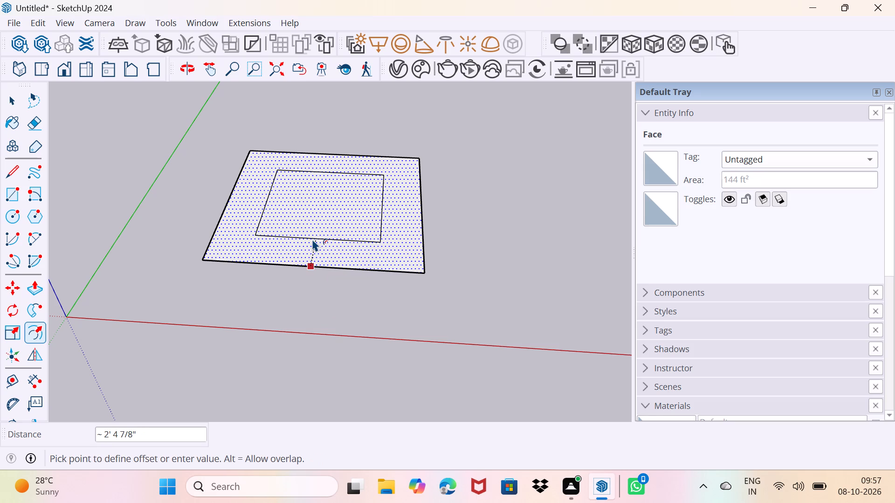
type("6\"")
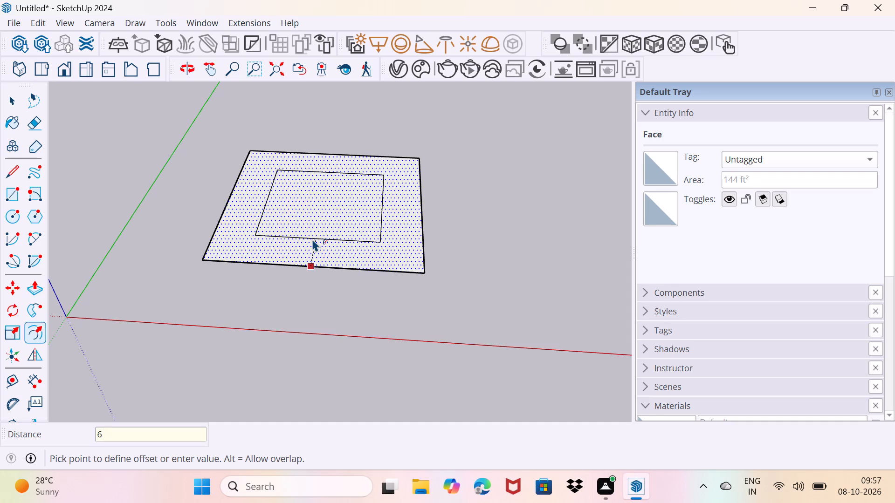
key("Return")
scroll(292, 243, "up", 2)
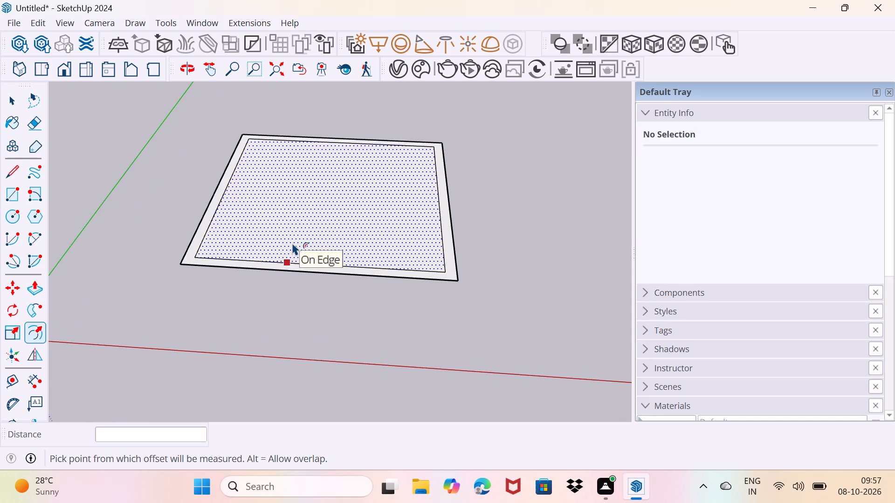
key("Escape")
scroll(317, 252, "up", 2)
key("Escape")
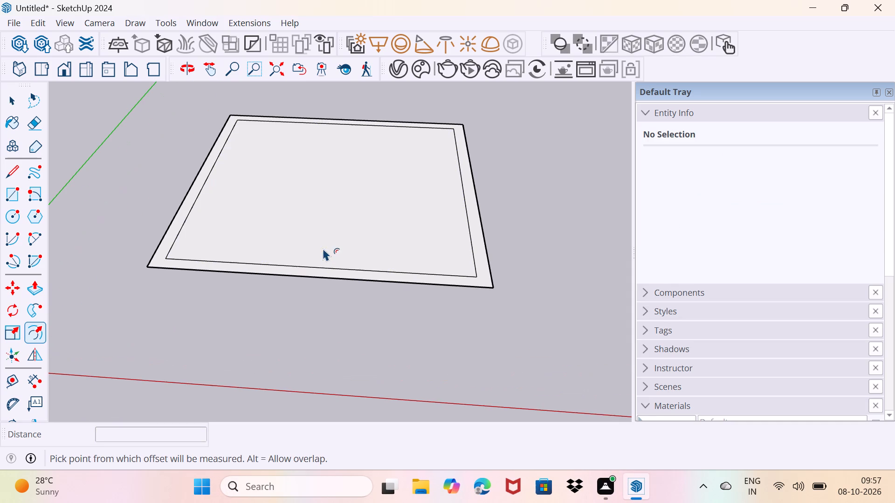
key("Escape")
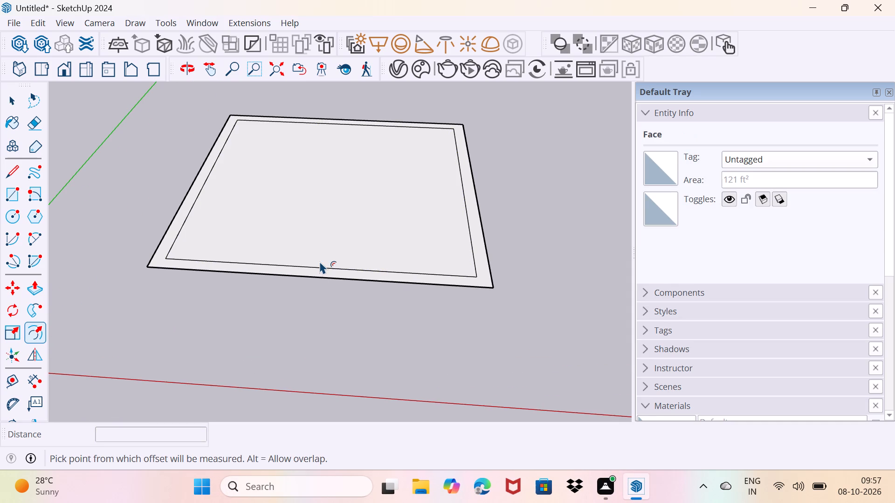
Move the inner outline's front edge outward 6" onto the outer front edge to open the room's front side.
key("space")
left_click(318, 266)
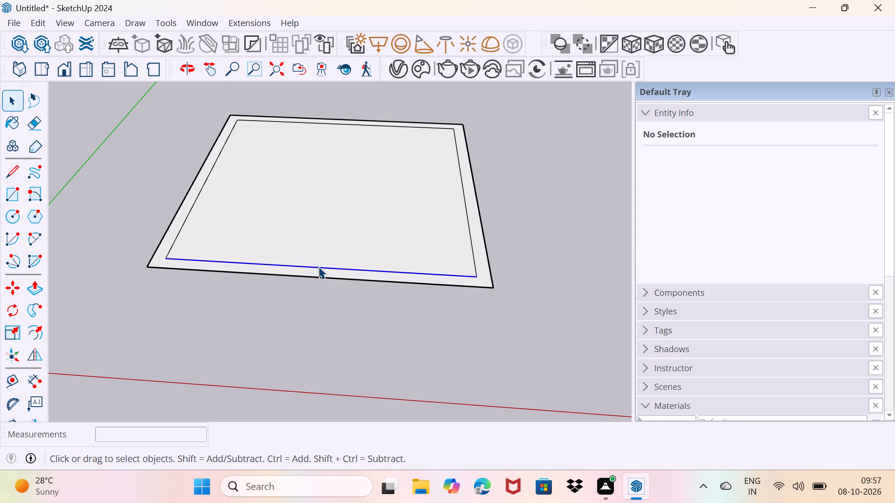
key("m")
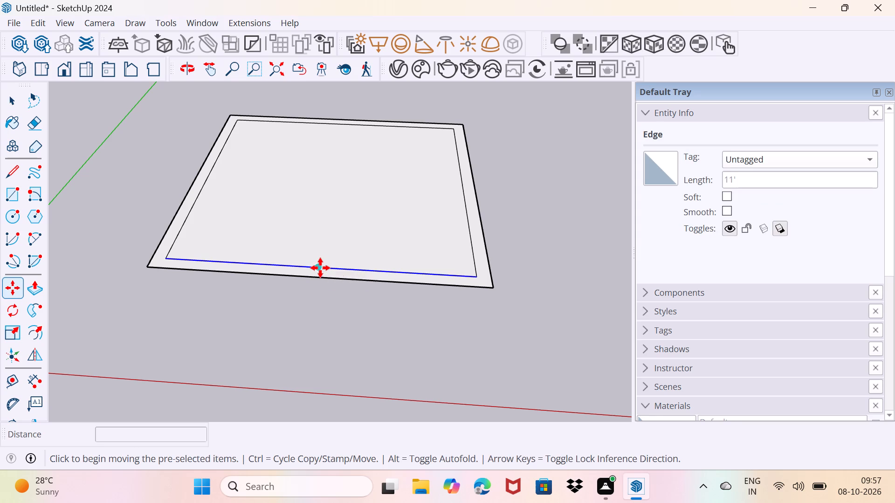
left_click(320, 268)
left_click(317, 278)
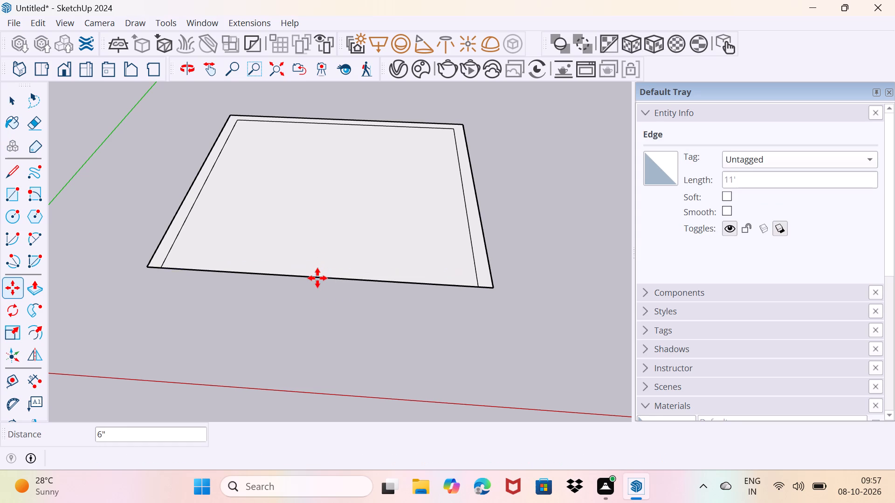
scroll(316, 287, "up", 3)
scroll(316, 287, "down", 2)
key("Escape")
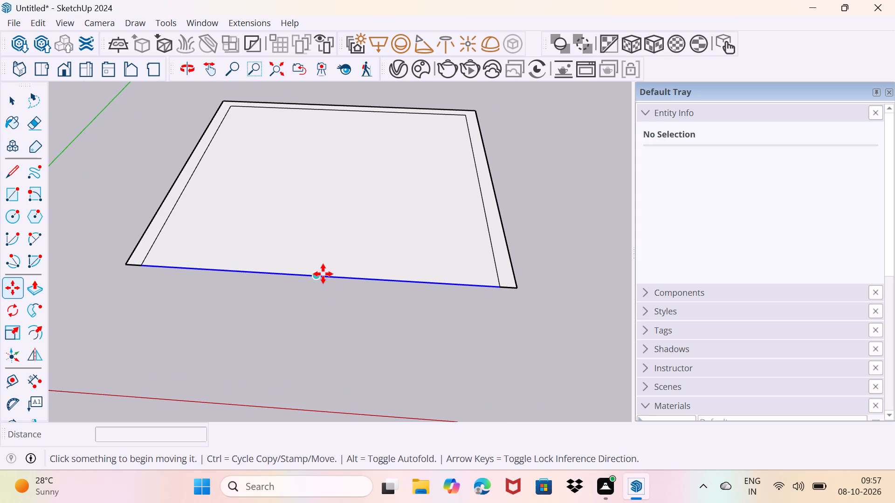
scroll(323, 274, "up", 2)
key("Escape")
key("Escape")
key("Escape")
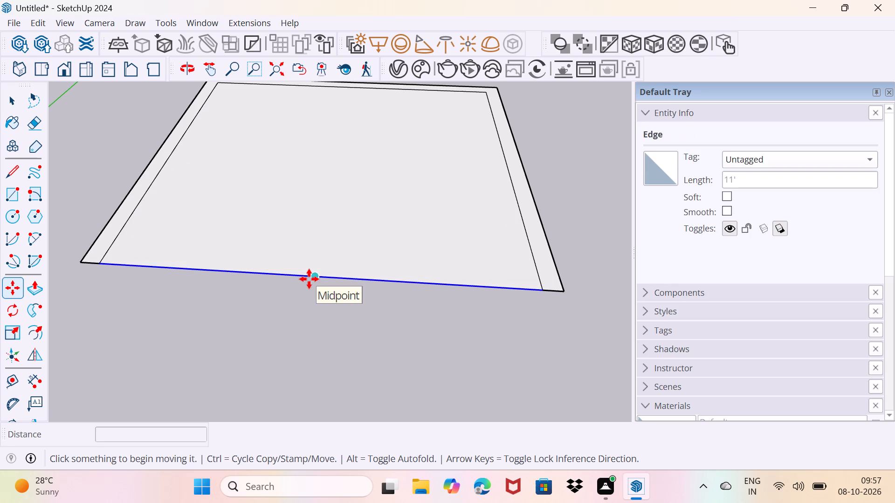
Erase the front edge and the enclosed floor face, leaving a three-sided wall outline.
key("e")
left_click_drag(309, 280, 317, 254)
scroll(310, 282, "down", 2)
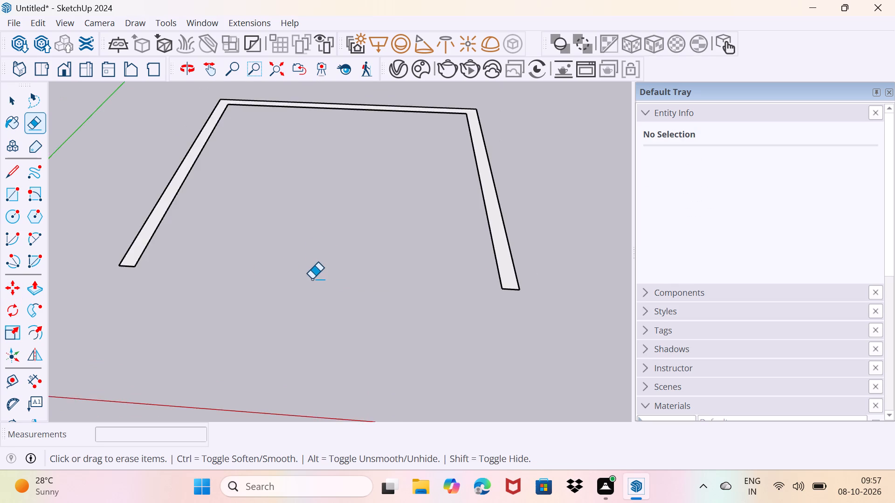
Push/Pull the three-sided wall outline upward 10' to raise the kitchen walls.
scroll(331, 241, "down", 1)
middle_click_drag(332, 242, 328, 232)
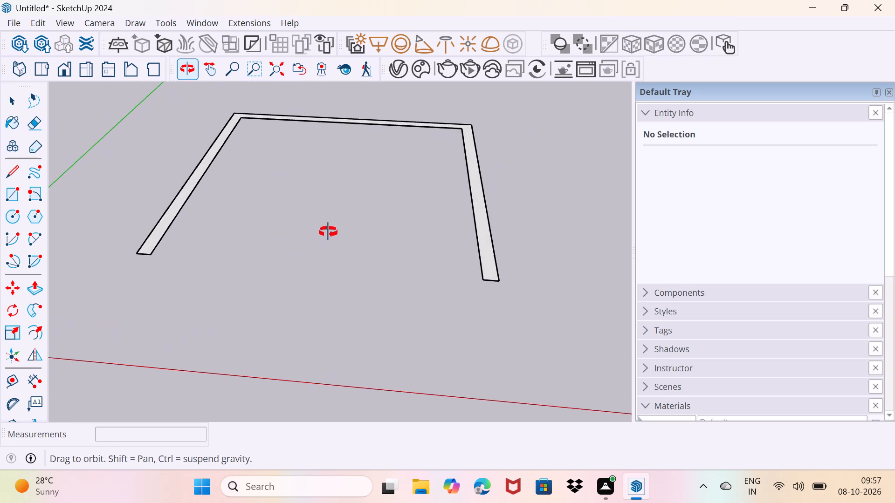
middle_click_drag(328, 232, 335, 266)
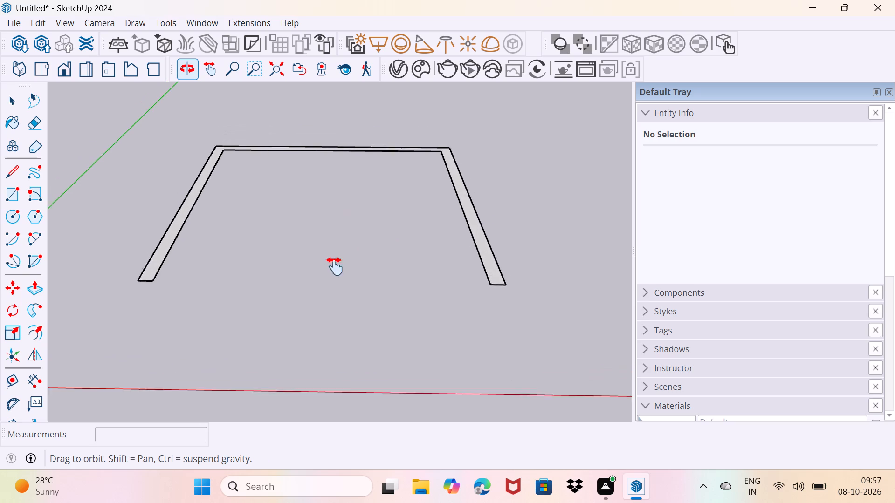
middle_click_drag(335, 266, 320, 279)
key("Escape")
key("Escape")
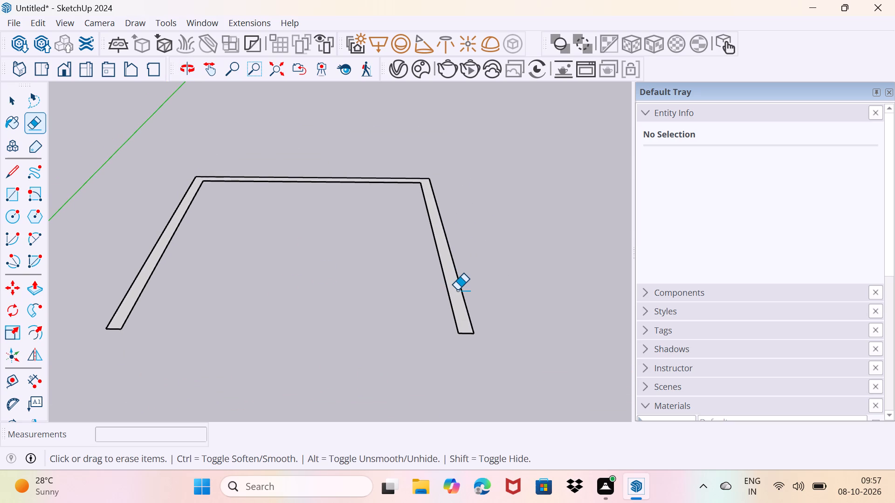
key("space")
scroll(455, 288, "up", 2)
key("p")
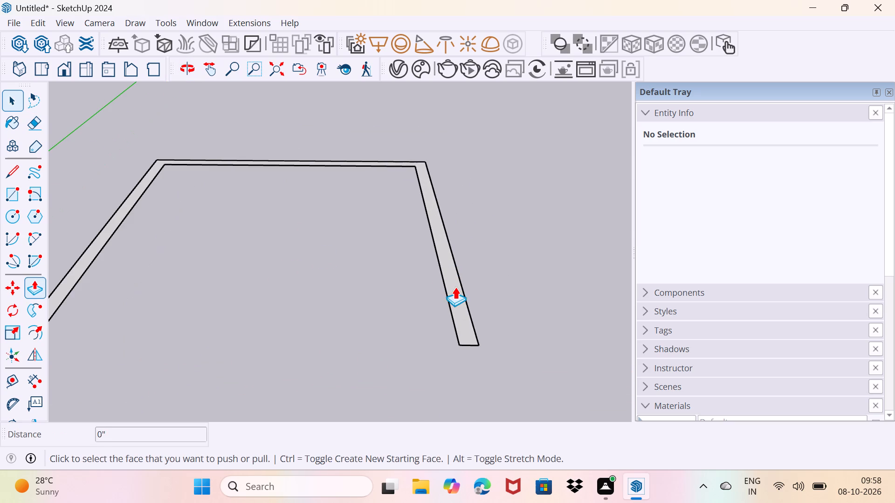
left_click(456, 299)
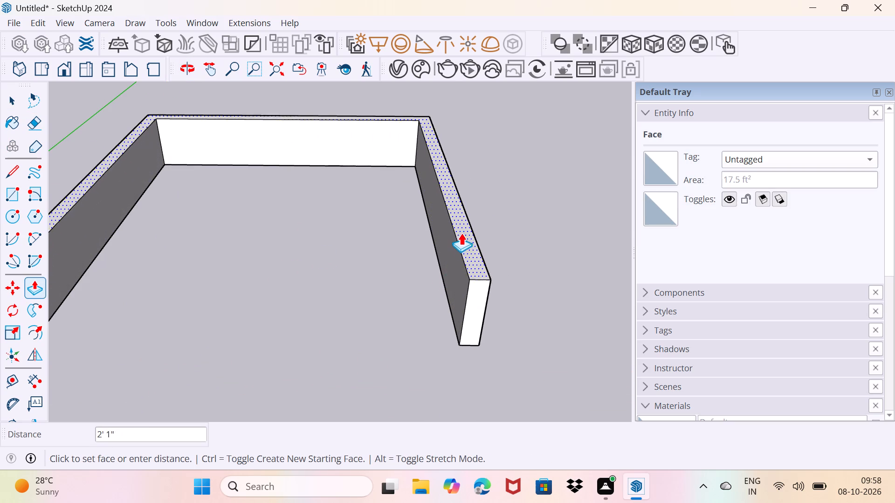
type("10")
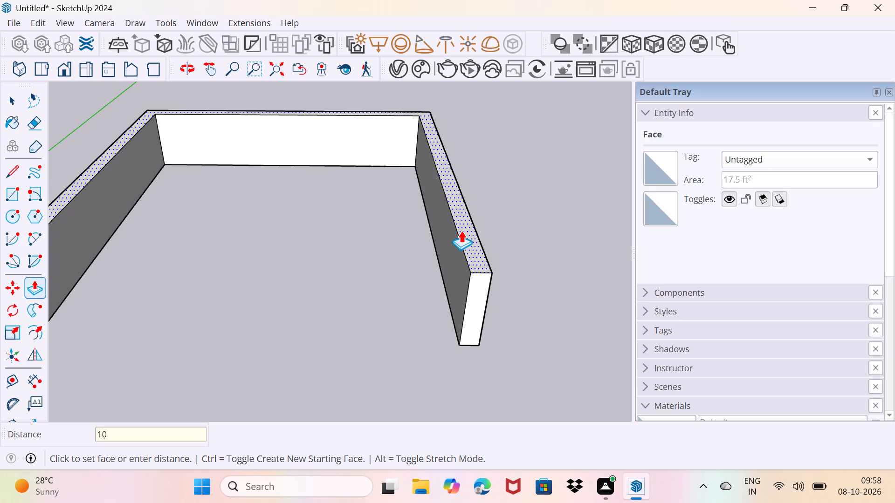
key("apostrophe")
key("Return")
scroll(466, 245, "down", 3)
scroll(372, 259, "down", 2)
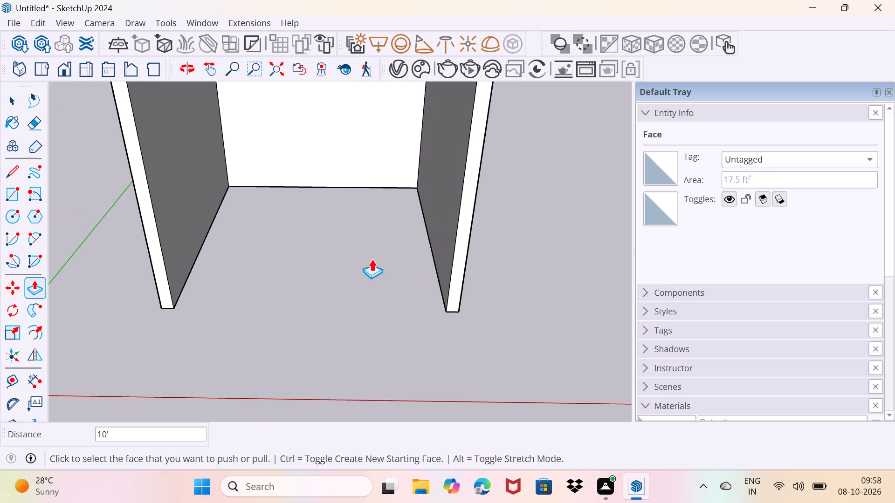
middle_click_drag(374, 245, 378, 256)
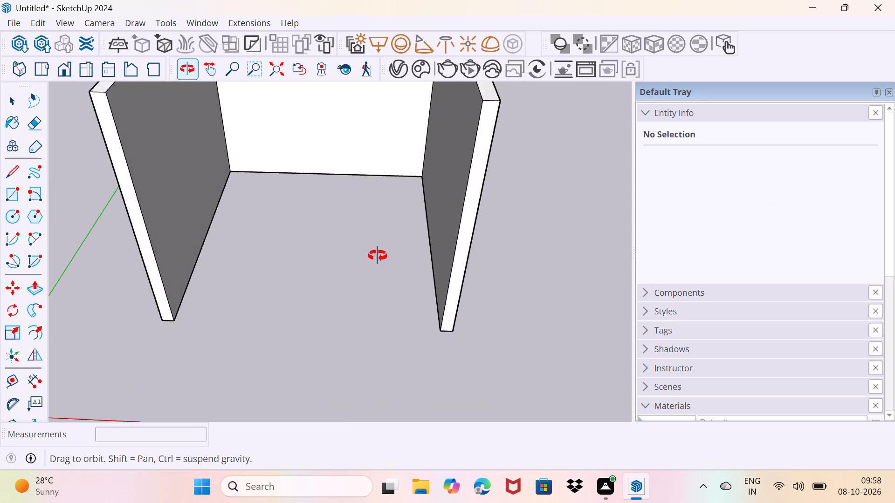
middle_click_drag(378, 256, 388, 293)
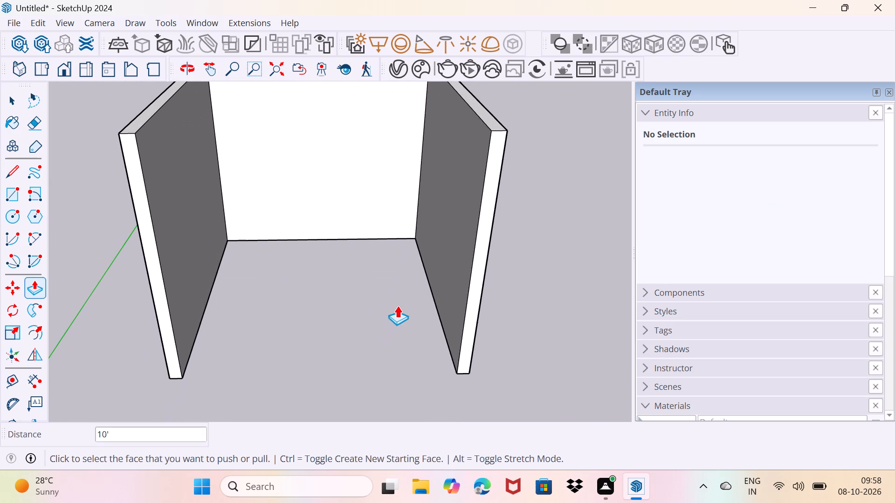
key("Escape")
middle_click_drag(424, 320, 384, 307)
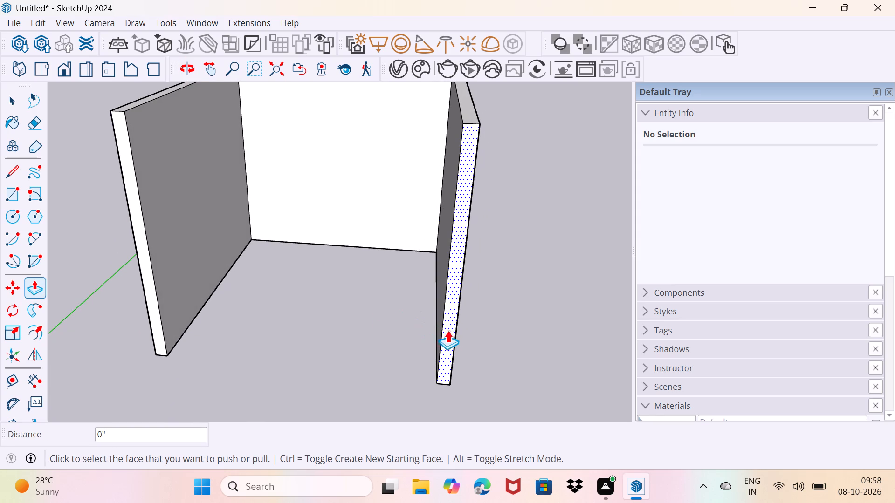
key("space")
Draw a vertical 12' by 6" rotated rectangle hanging down from the back wall's outer bottom edge.
middle_click_drag(478, 346, 199, 246)
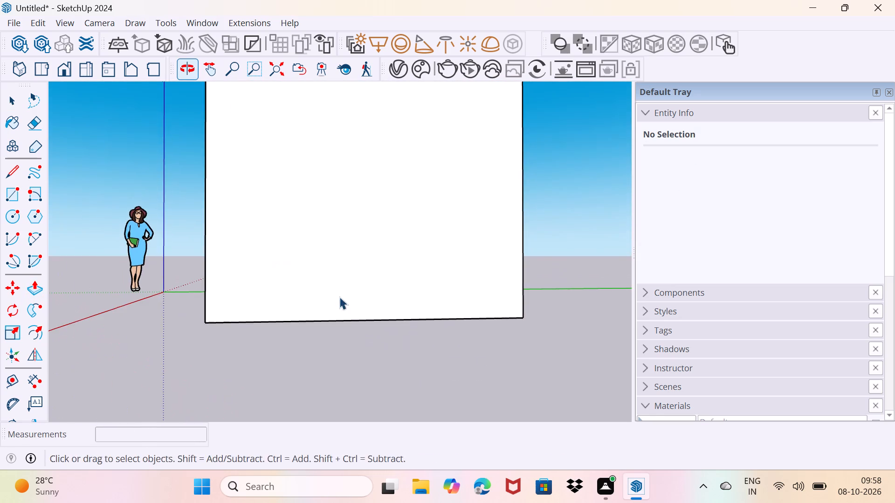
middle_click_drag(506, 361, 372, 300)
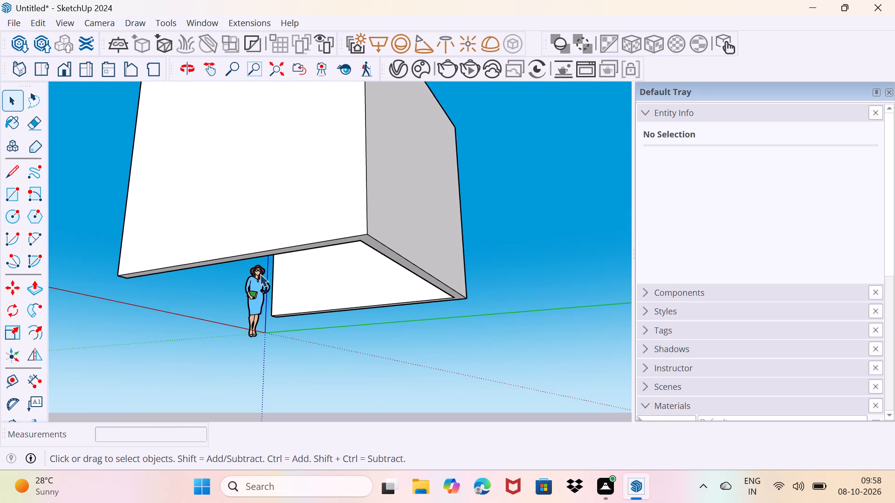
left_click(24, 195)
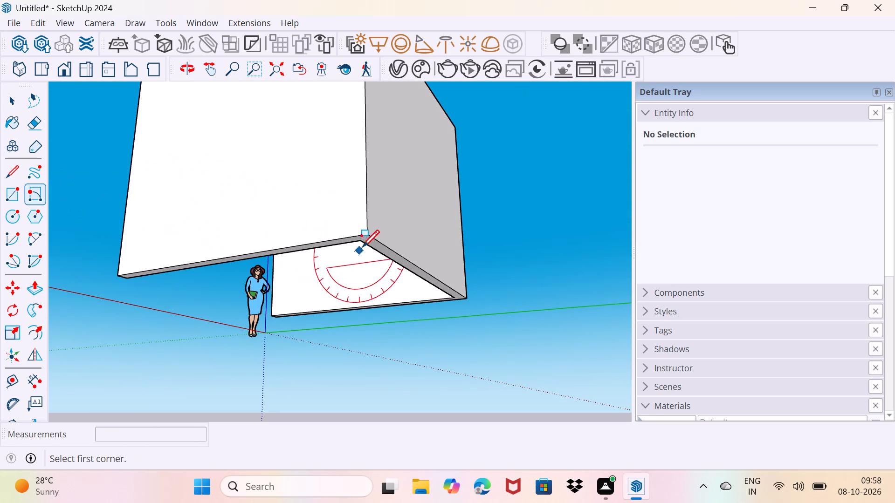
middle_click_drag(368, 237, 259, 270)
middle_click_drag(251, 285, 529, 170)
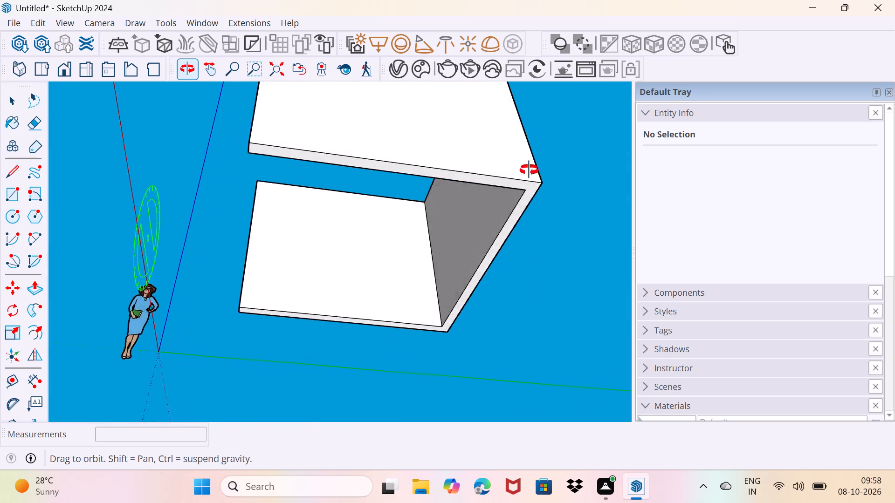
middle_click_drag(529, 170, 642, 163)
middle_click_drag(477, 256, 611, 226)
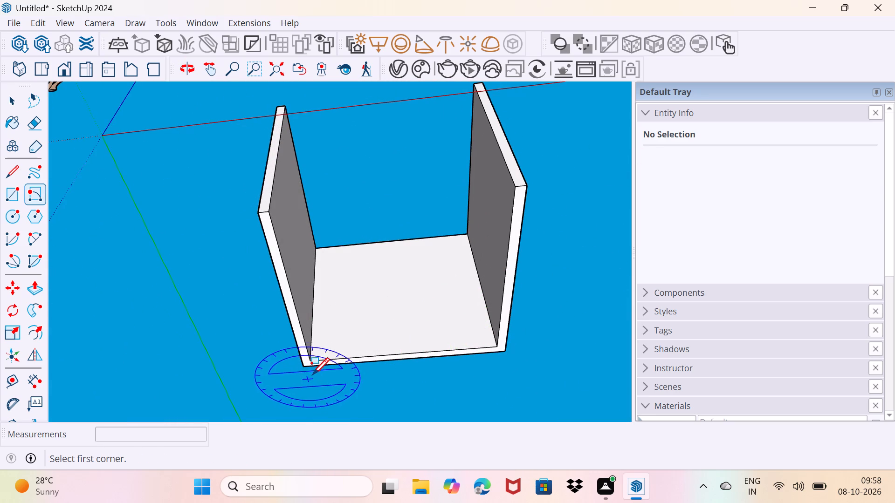
left_click(305, 367)
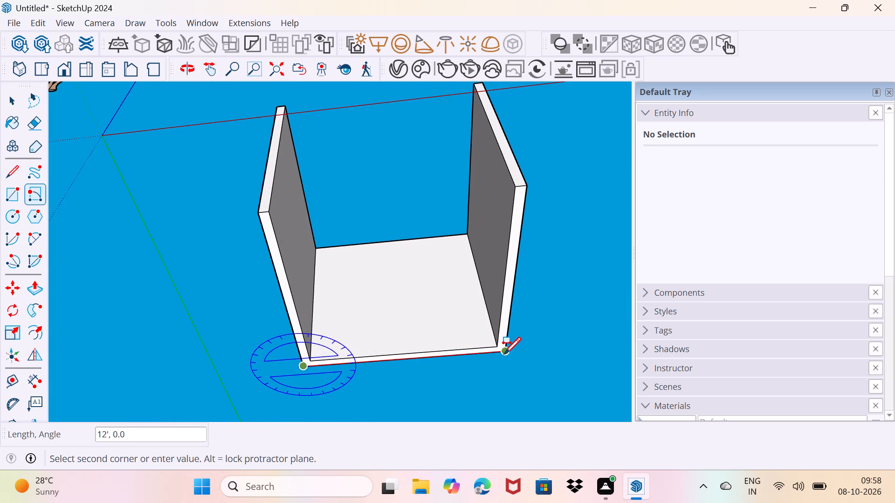
left_click(504, 353)
middle_click_drag(501, 381, 261, 452)
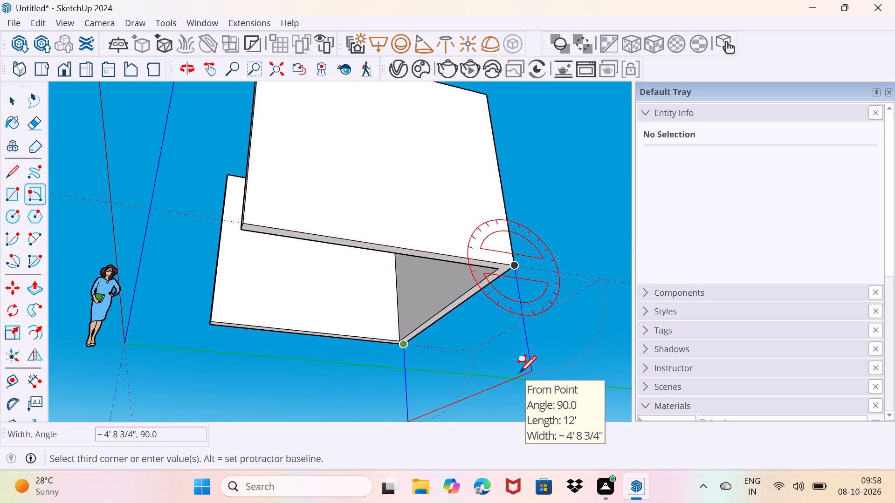
key("6")
key("shift+quotedbl")
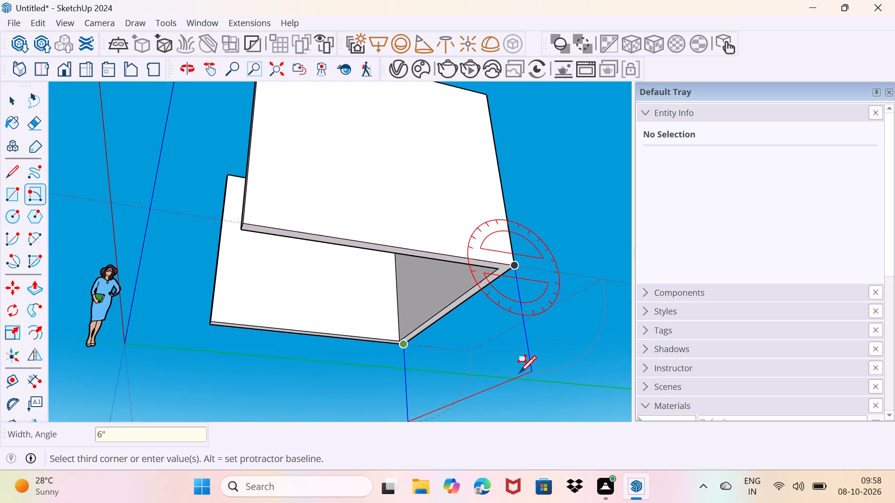
key("Return")
scroll(437, 318, "up", 1)
key("Escape")
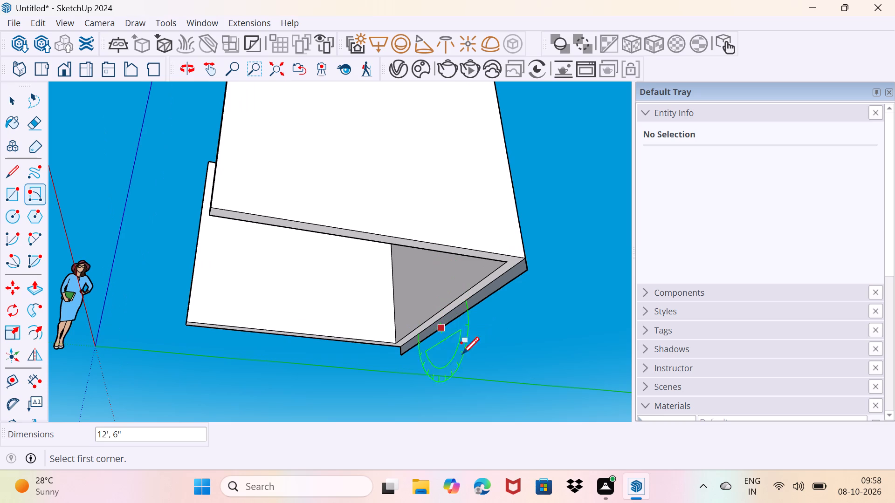
key("space")
Push/Pull the strip below the back wall forward 12' to the side walls' front ends to form the floor slab.
middle_click_drag(406, 375, 686, 444)
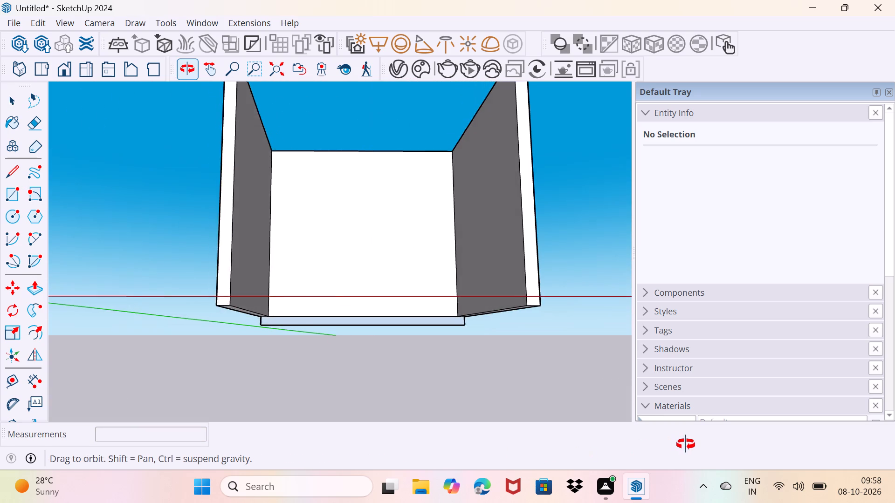
middle_click_drag(686, 444, 686, 443)
scroll(432, 326, "up", 4)
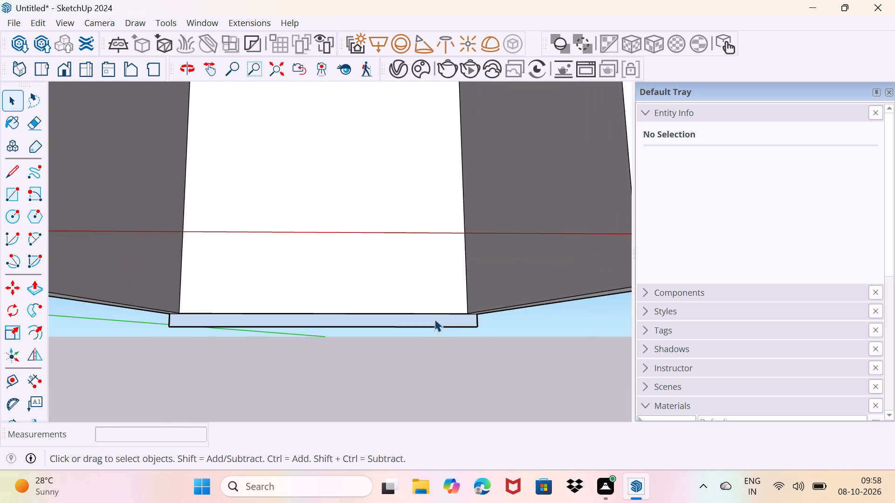
middle_click_drag(434, 319, 417, 334)
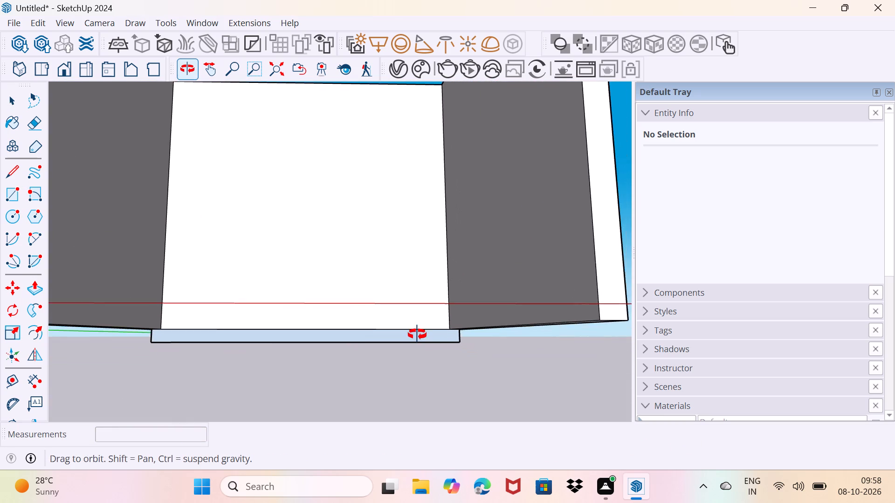
middle_click_drag(417, 334, 420, 348)
left_click(421, 333)
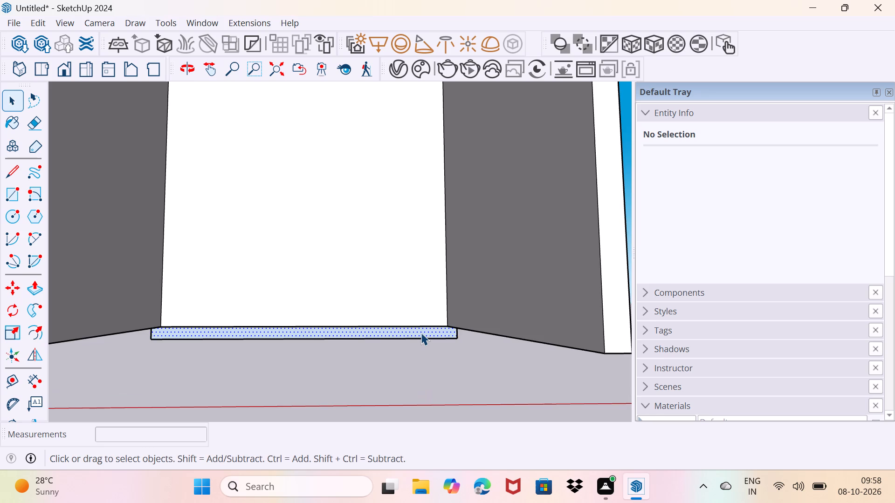
scroll(421, 333, "up", 1)
key("p")
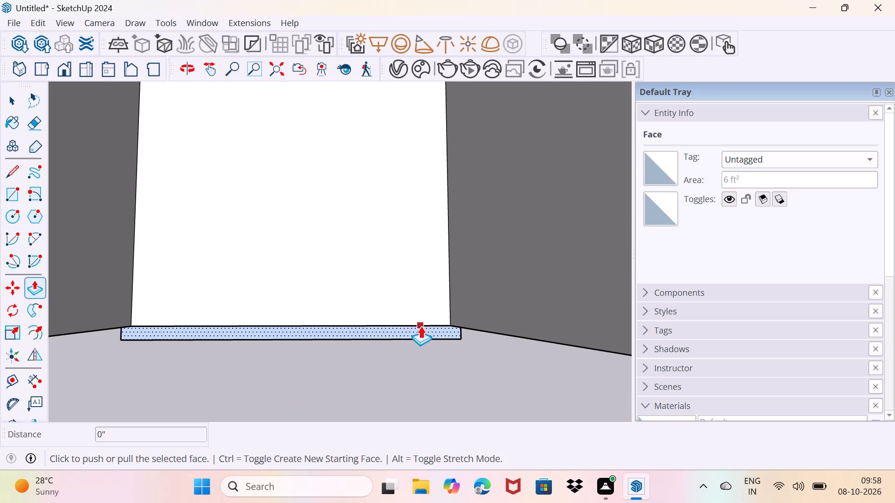
scroll(419, 328, "up", 3)
left_click(417, 325)
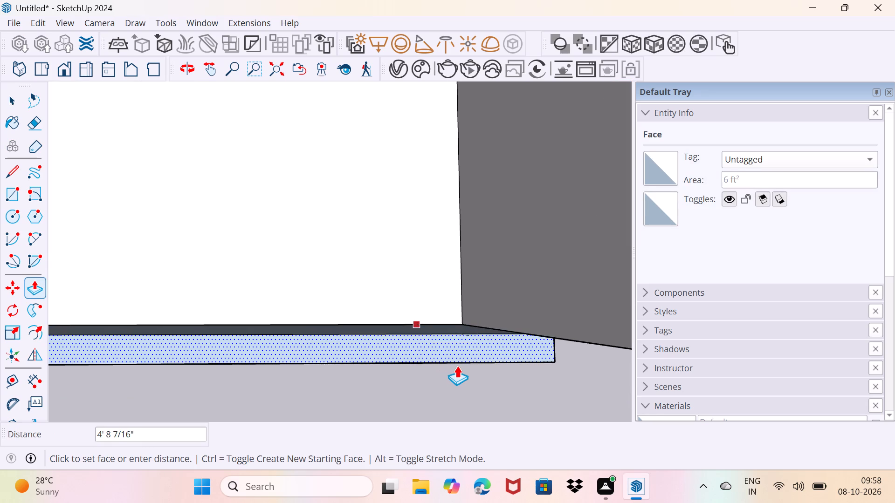
scroll(482, 386, "down", 7)
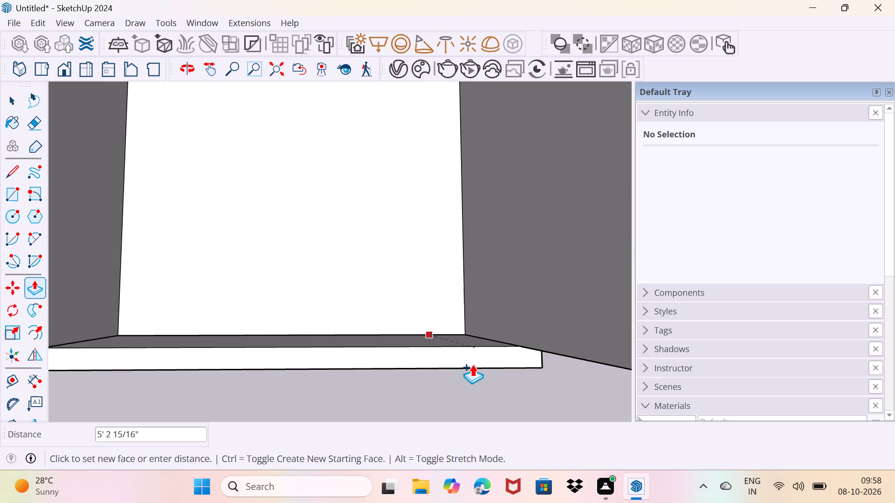
scroll(481, 359, "down", 1)
middle_click_drag(481, 359, 366, 333)
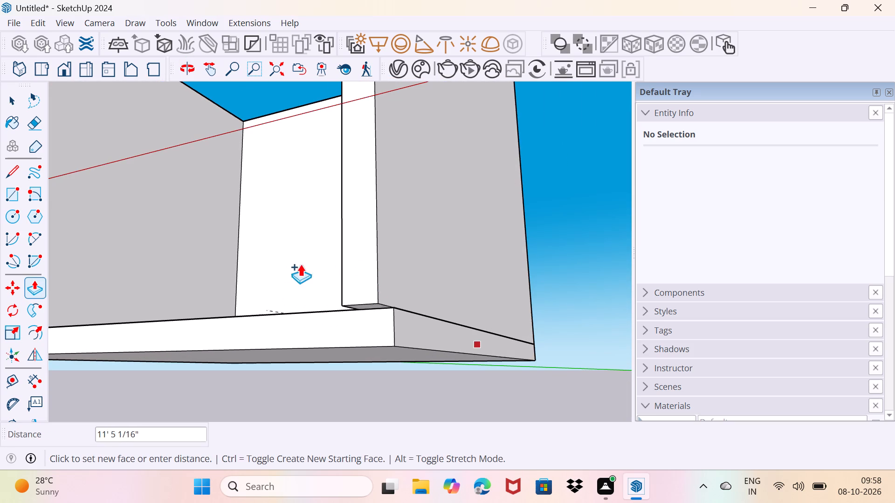
middle_click_drag(324, 245, 435, 349)
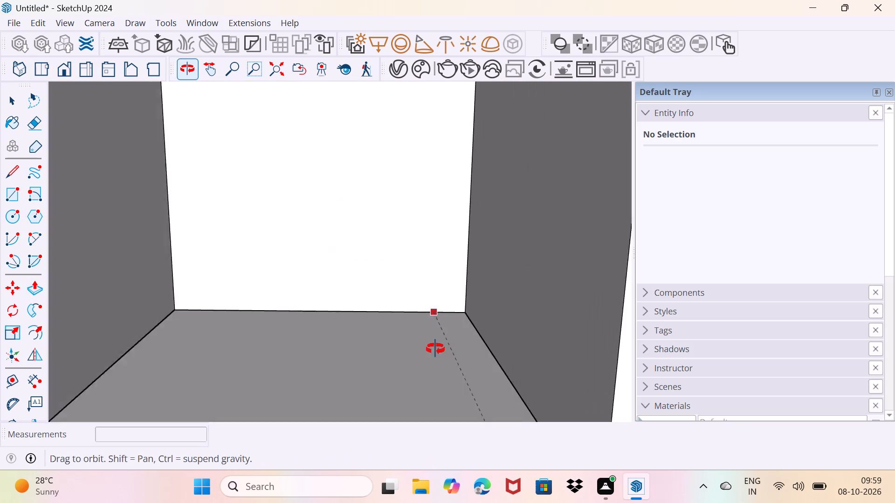
middle_click_drag(435, 349, 425, 340)
scroll(425, 340, "down", 9)
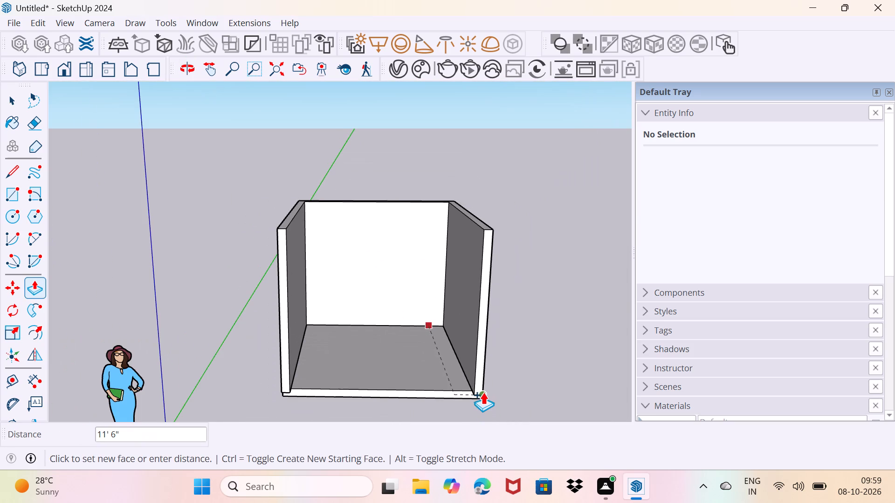
left_click(378, 404)
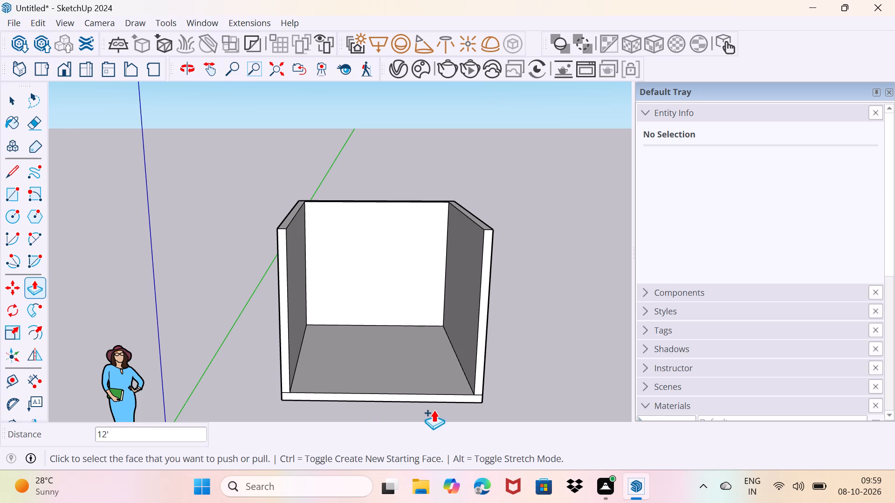
Examine the room shell of walls and floor slab from the front, side and above.
scroll(434, 406, "up", 3)
middle_click_drag(508, 394, 420, 392)
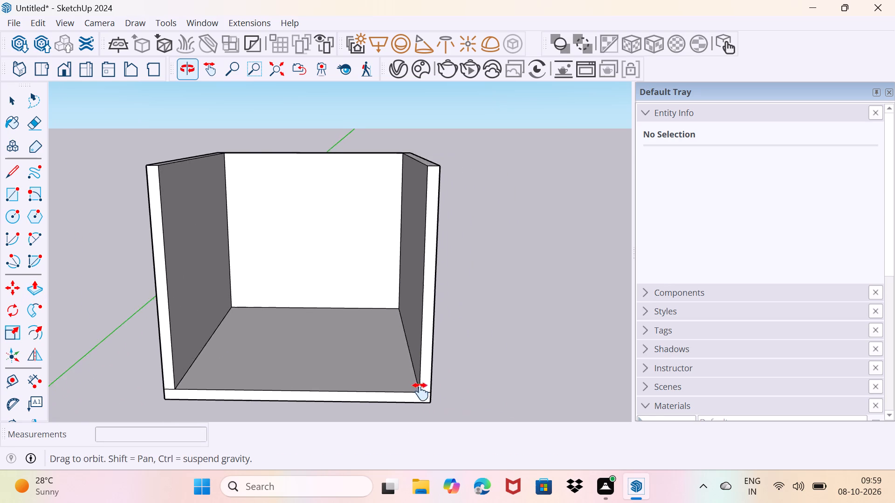
middle_click_drag(420, 392, 302, 301)
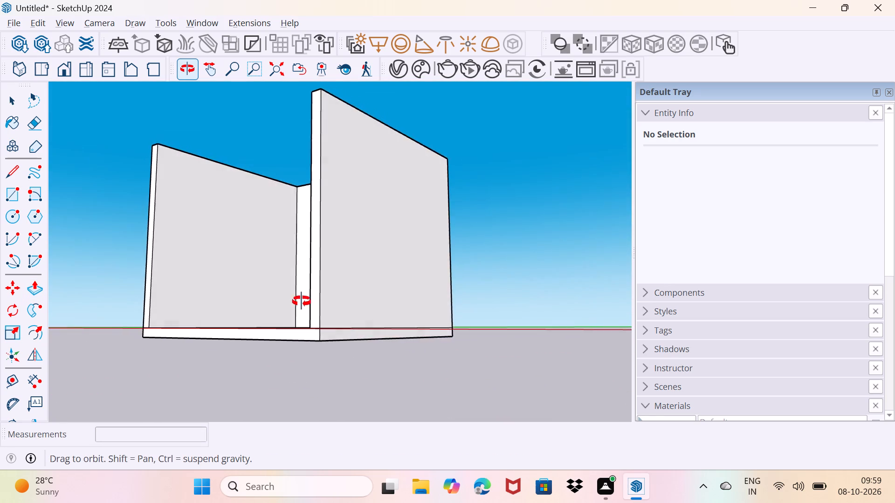
middle_click_drag(302, 301, 444, 383)
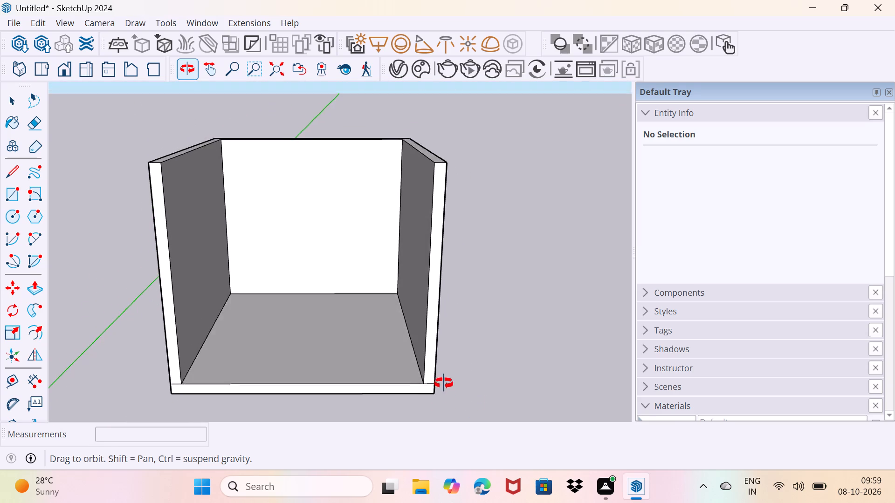
middle_click_drag(444, 383, 435, 381)
key("space")
scroll(386, 340, "up", 2)
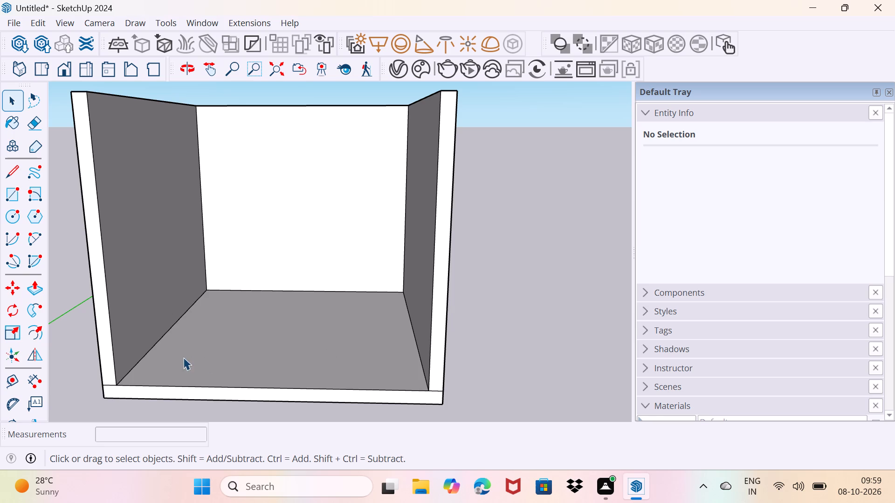
middle_click_drag(203, 354, 163, 376)
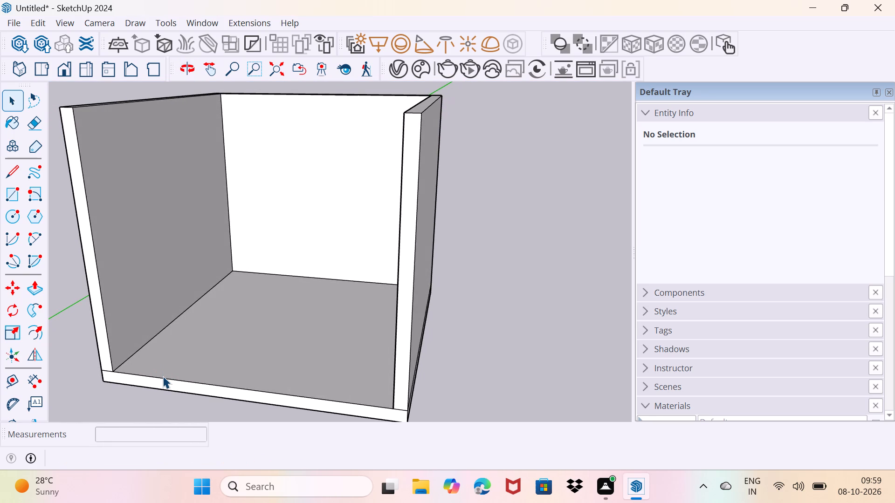
Draw a rectangle about 2' 2" by 2' 6" on the floor in the left wall's front corner.
key("r")
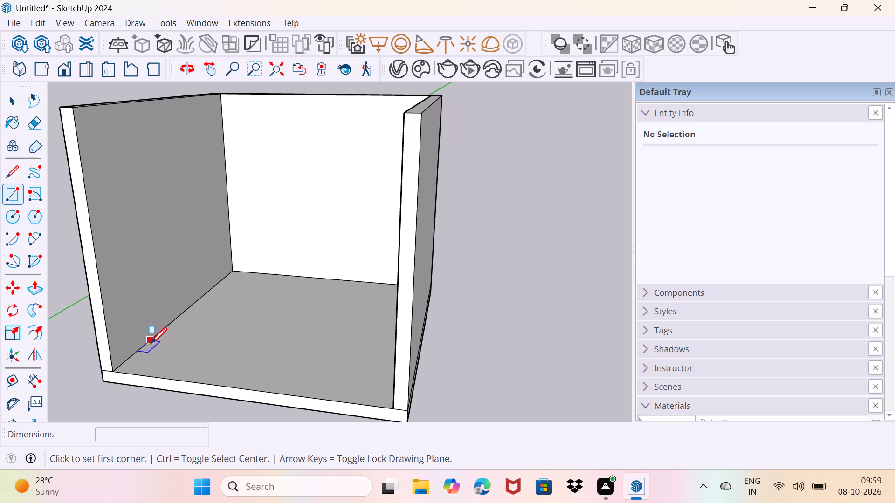
left_click(117, 372)
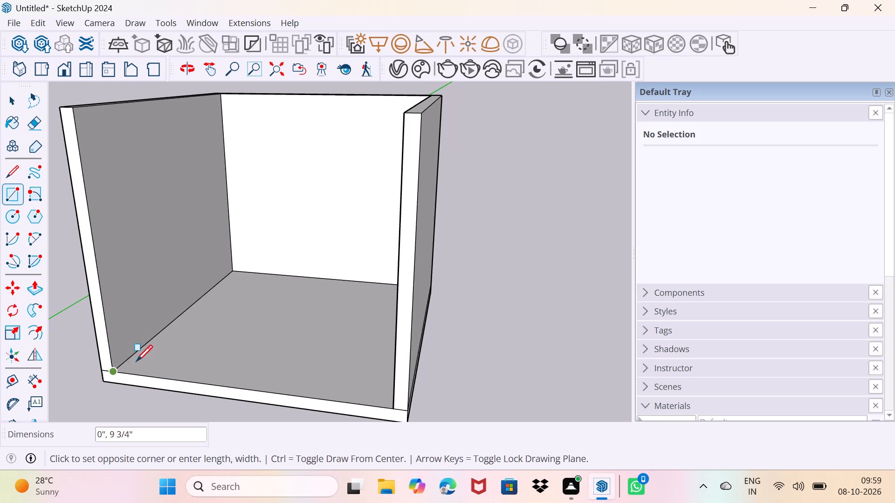
left_click(195, 347)
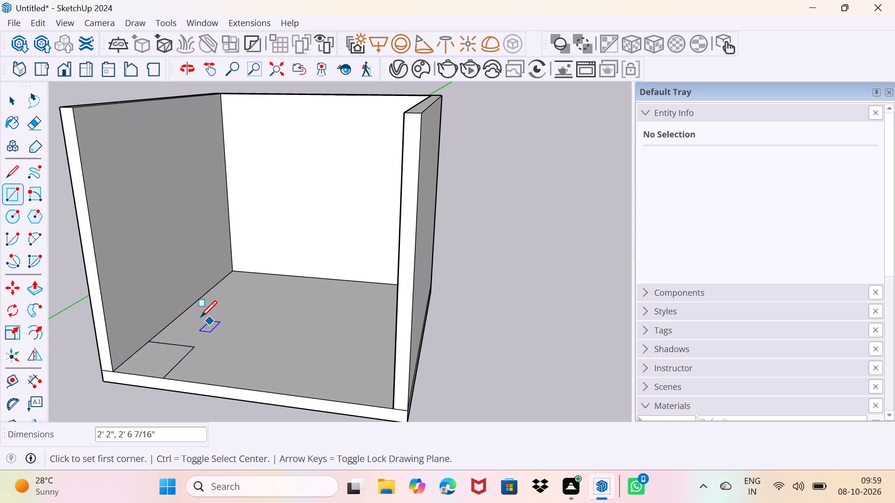
Draw a floor rectangle about 2' 5" by 9' along the left wall, from the small corner rectangle to the back wall.
scroll(193, 313, "up", 2)
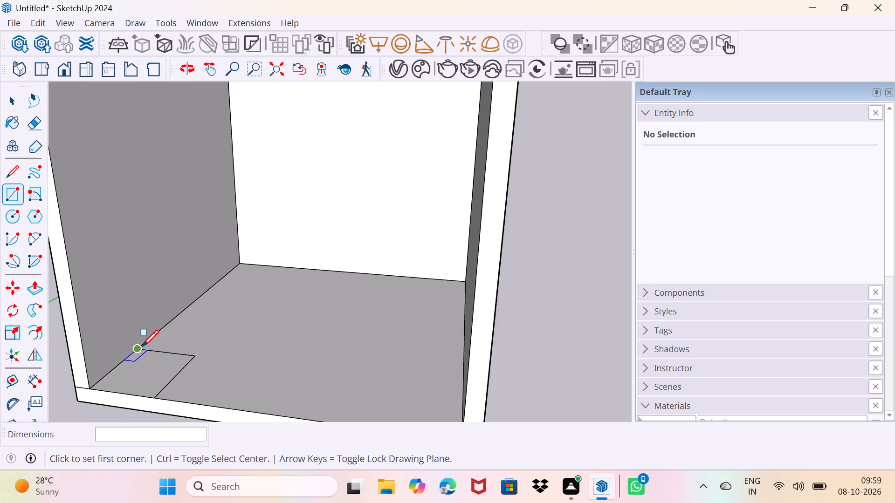
left_click(142, 346)
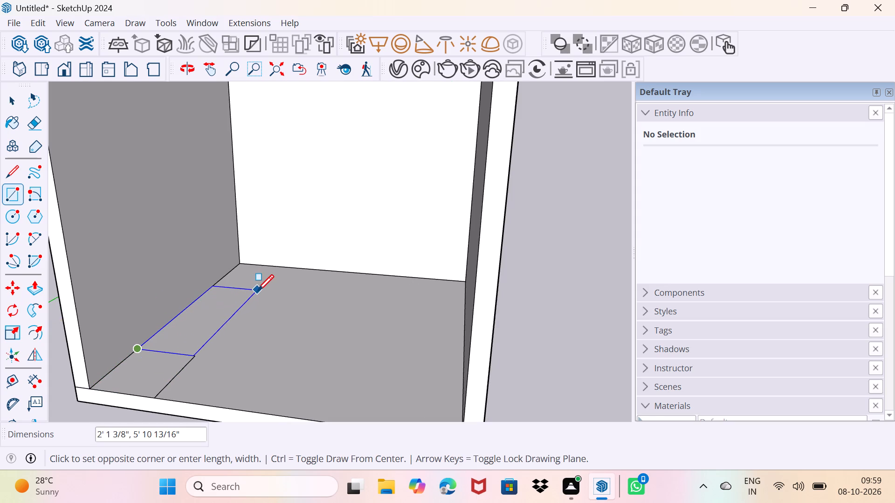
left_click(286, 271)
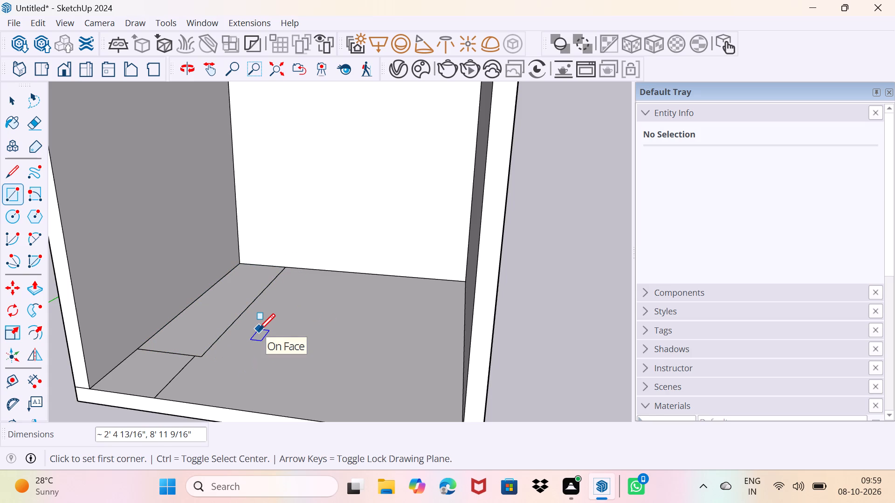
key("Escape")
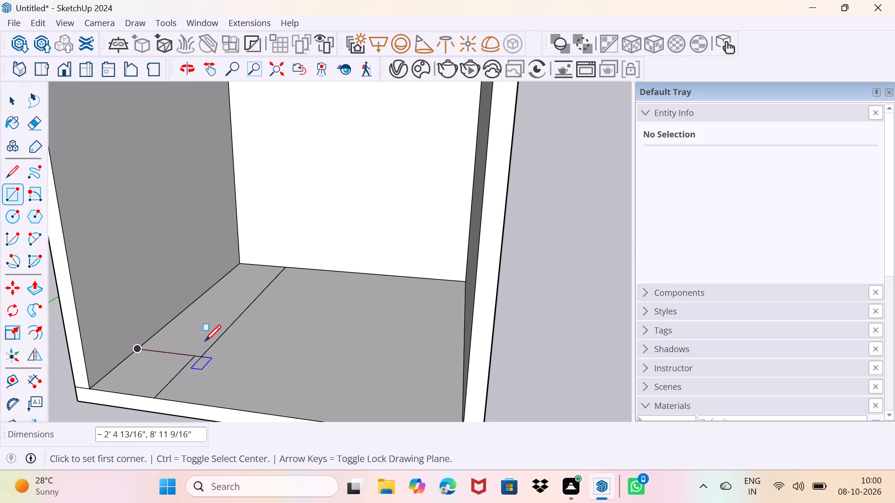
key("space")
Push/Pull the long floor rectangle beside the left wall up 2' to form the base cabinet block.
middle_click_drag(228, 363, 227, 363)
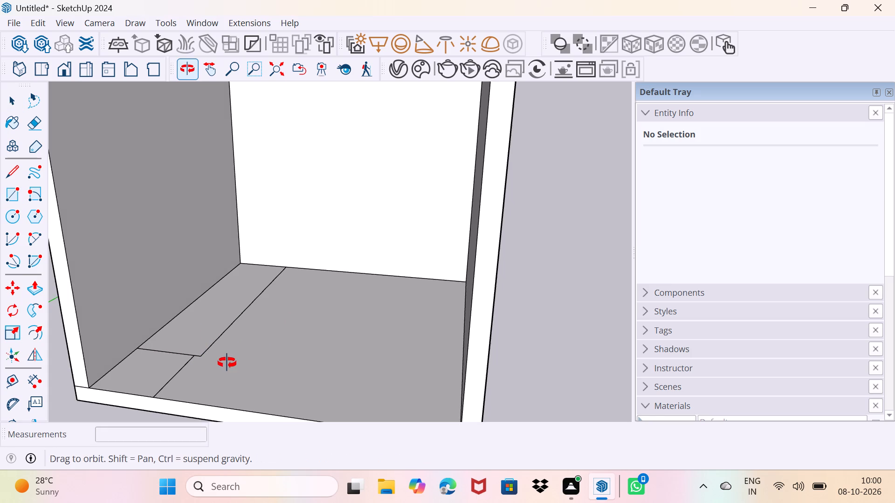
middle_click_drag(227, 363, 225, 398)
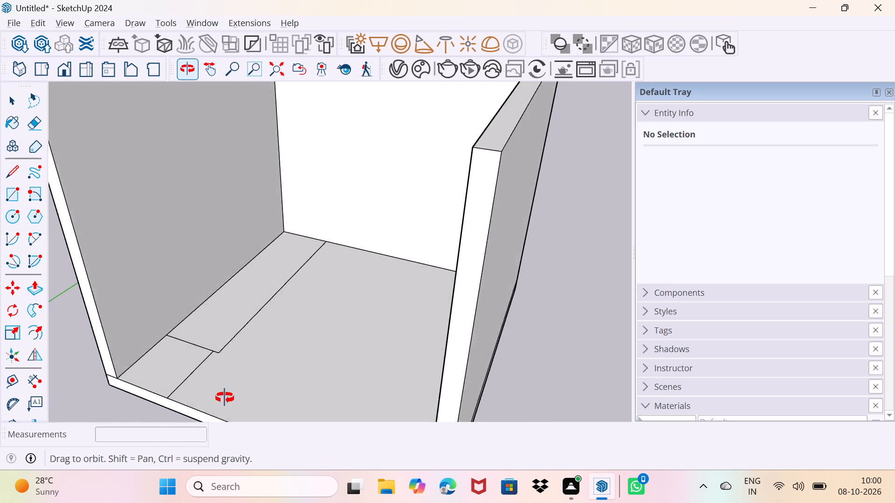
middle_click_drag(225, 398, 230, 389)
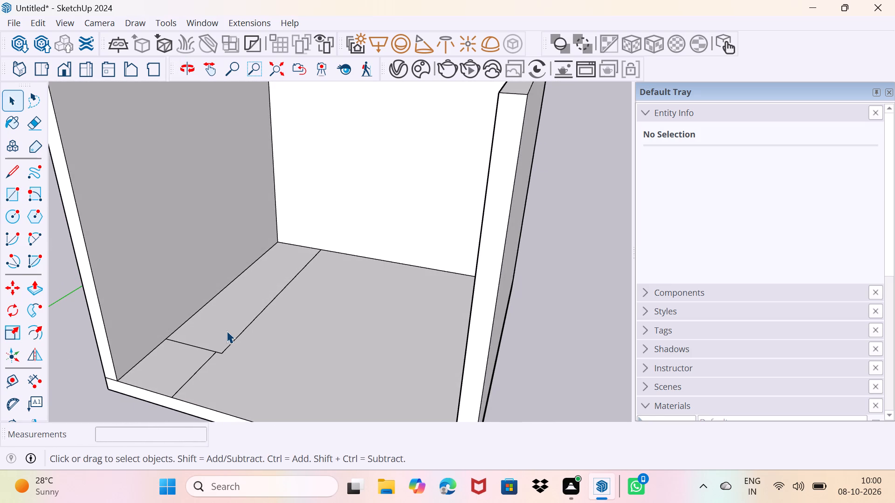
key("p")
left_click(229, 320)
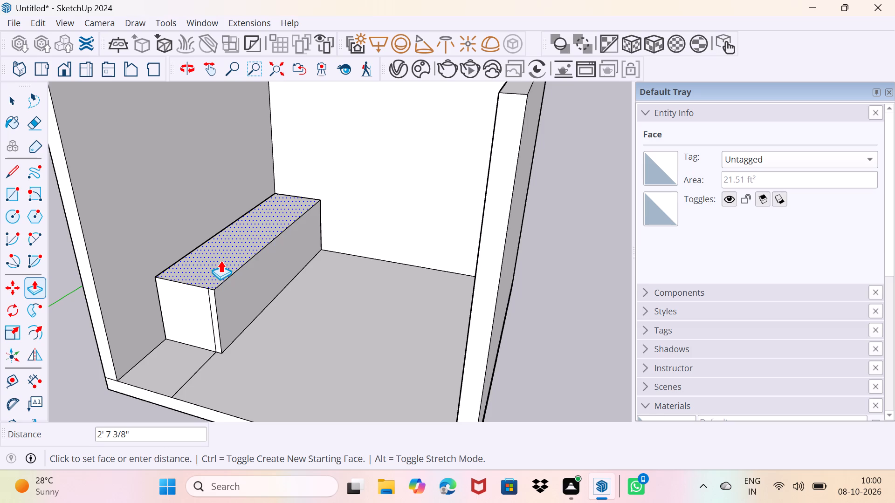
key("2")
key("apostrophe")
key("Return")
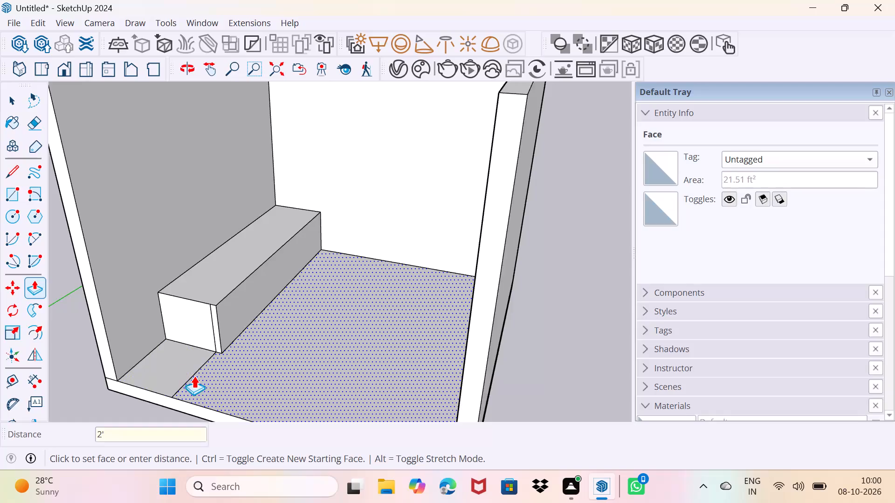
Push/Pull the front corner rectangle up 2' level with the base block, and a further 6' 4 3/4" to form the tall unit.
middle_click_drag(194, 376, 151, 368)
left_click(157, 336)
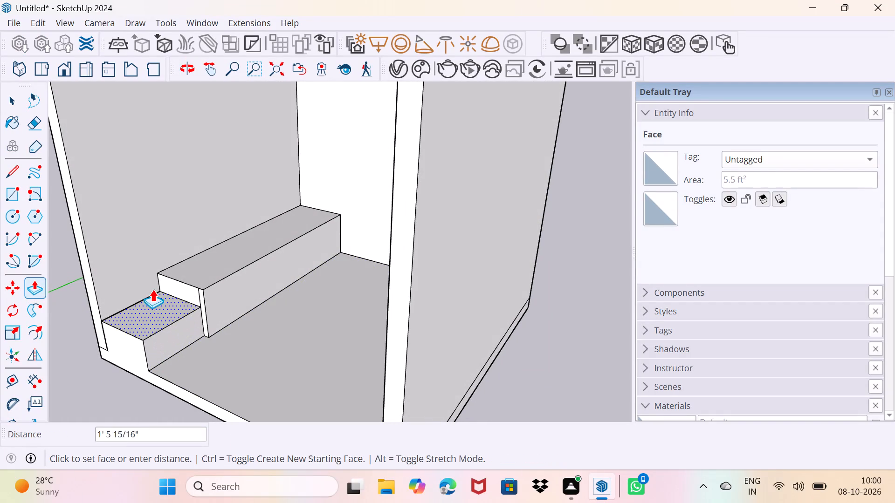
left_click(142, 278)
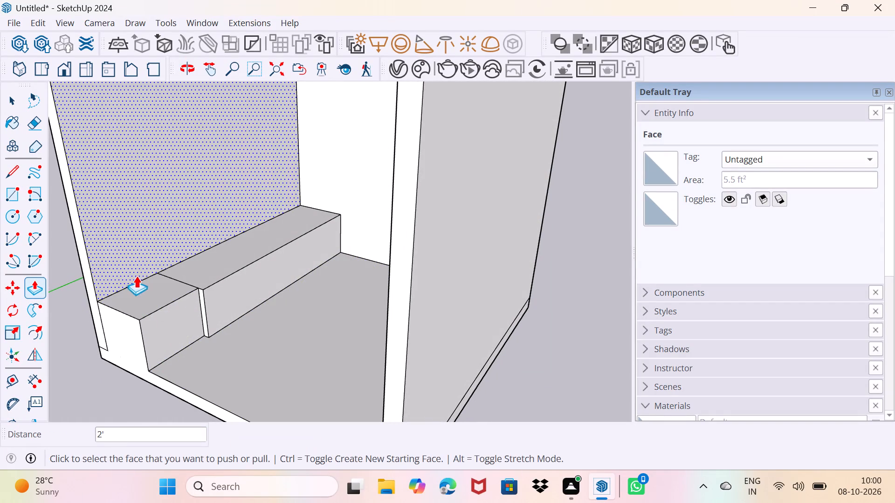
left_click(148, 287)
left_click_drag(158, 293, 158, 283)
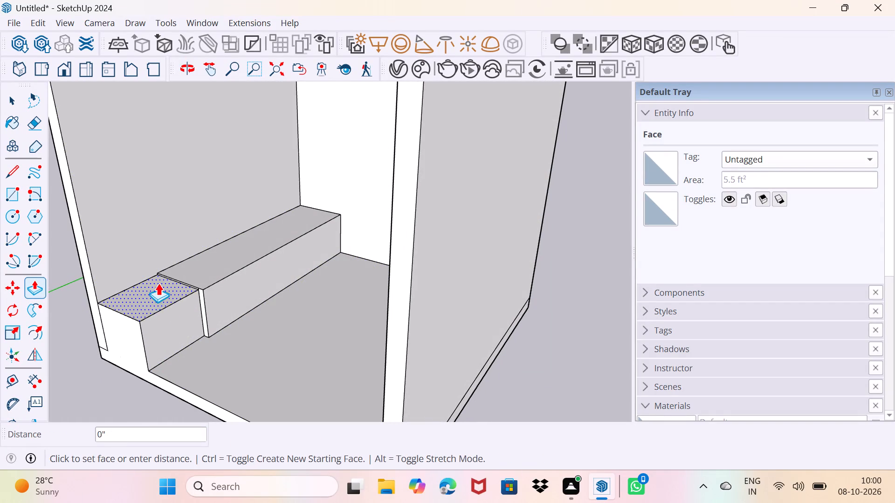
left_click_drag(158, 283, 116, 108)
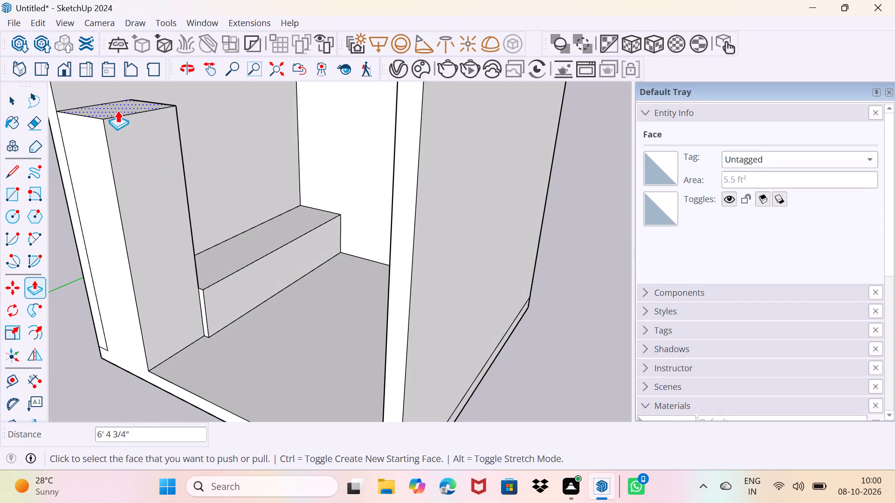
Examine the tall unit and the low base block, especially where they meet at the floor.
middle_click_drag(121, 114, 245, 169)
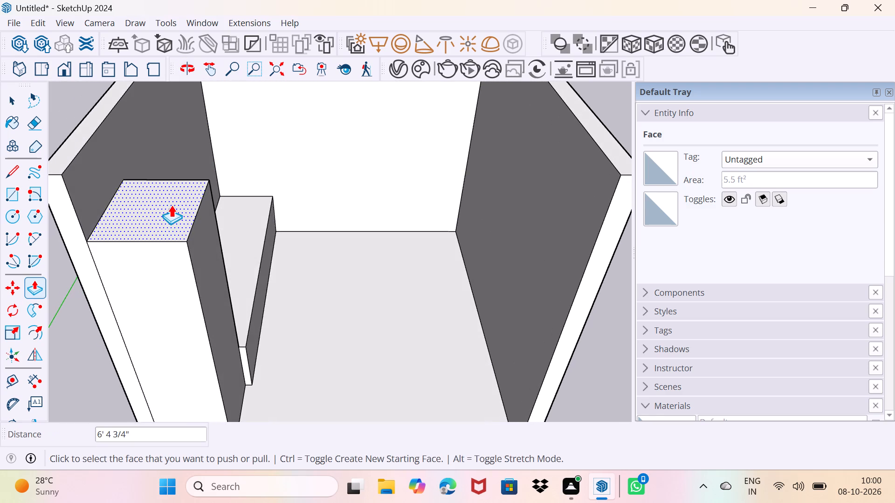
middle_click_drag(219, 222, 40, 190)
scroll(212, 286, "up", 3)
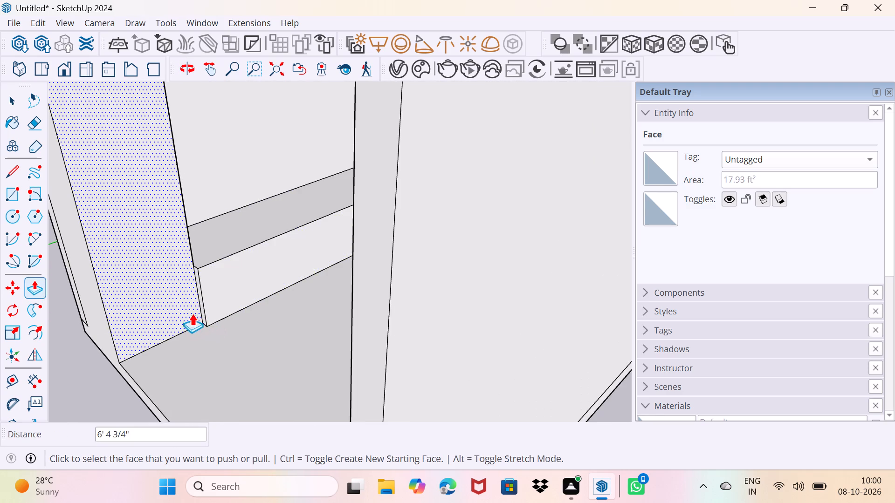
scroll(194, 310, "up", 3)
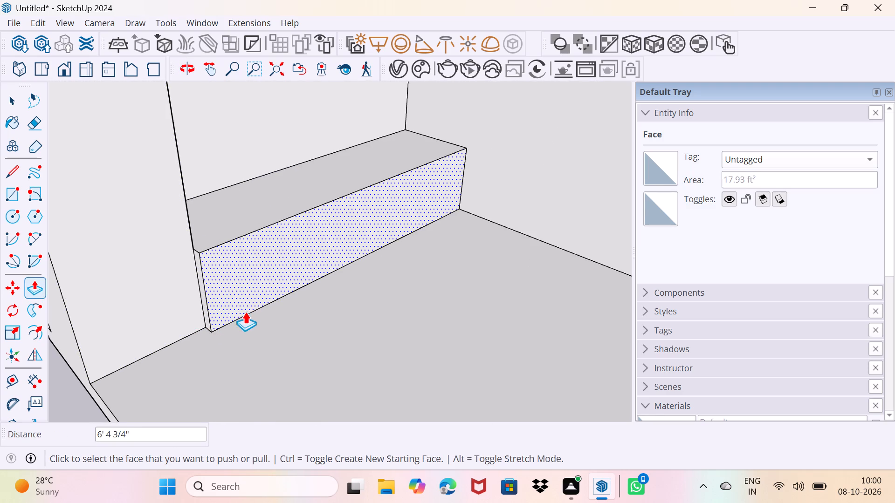
scroll(218, 319, "up", 3)
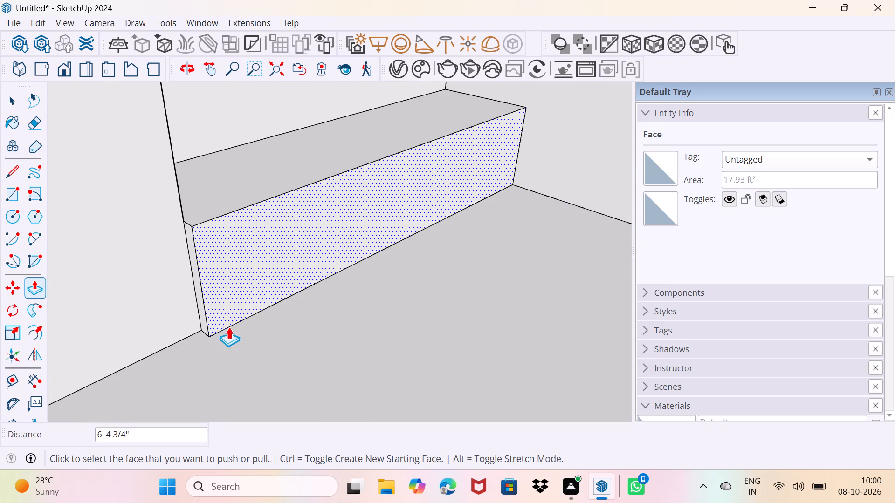
middle_click_drag(229, 327, 218, 242)
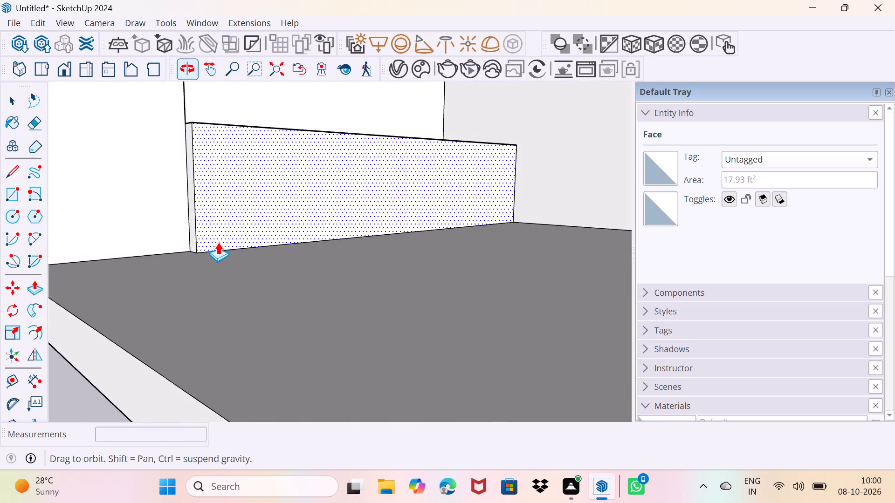
key("Escape")
scroll(217, 239, "up", 3)
middle_click_drag(220, 241, 160, 266)
scroll(165, 264, "down", 2)
scroll(203, 260, "down", 3)
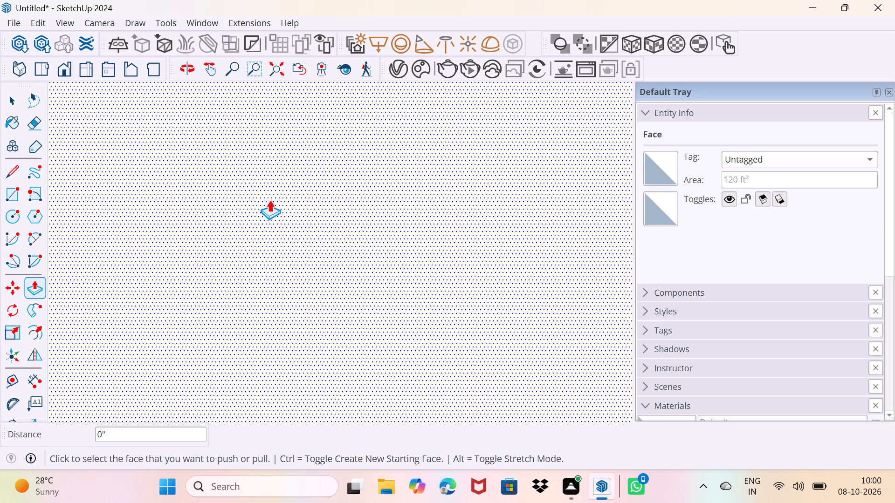
key("space")
scroll(269, 200, "down", 17)
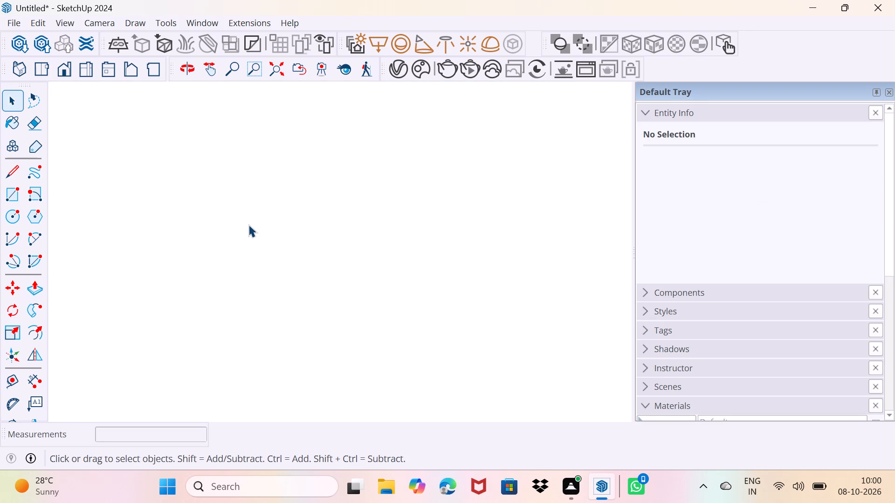
scroll(248, 224, "down", 1)
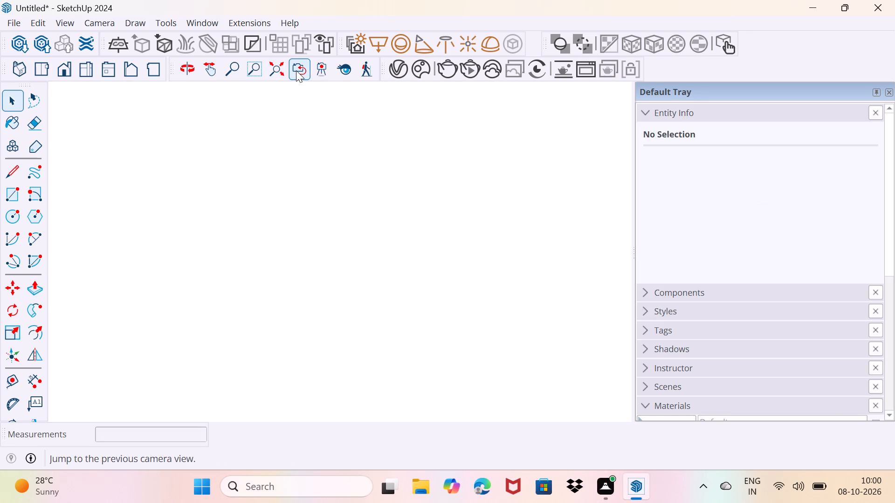
left_click(277, 69)
scroll(238, 280, "up", 2)
middle_click_drag(259, 298, 260, 298)
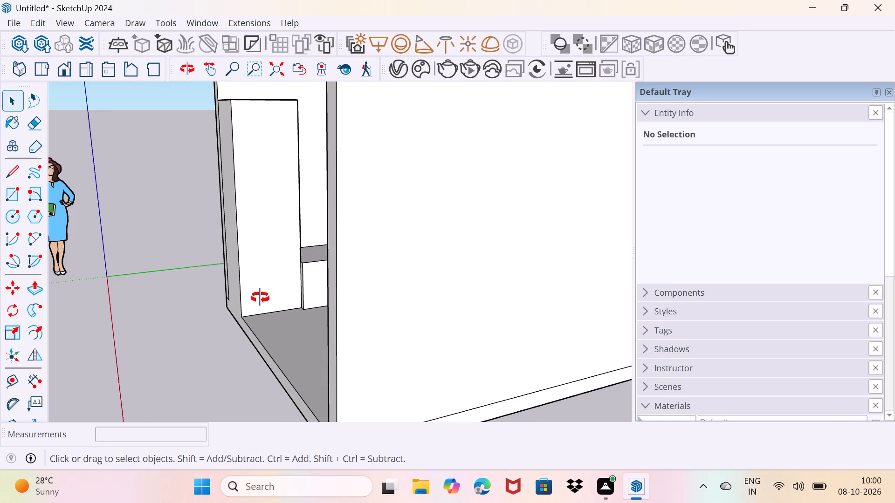
middle_click_drag(260, 298, 347, 301)
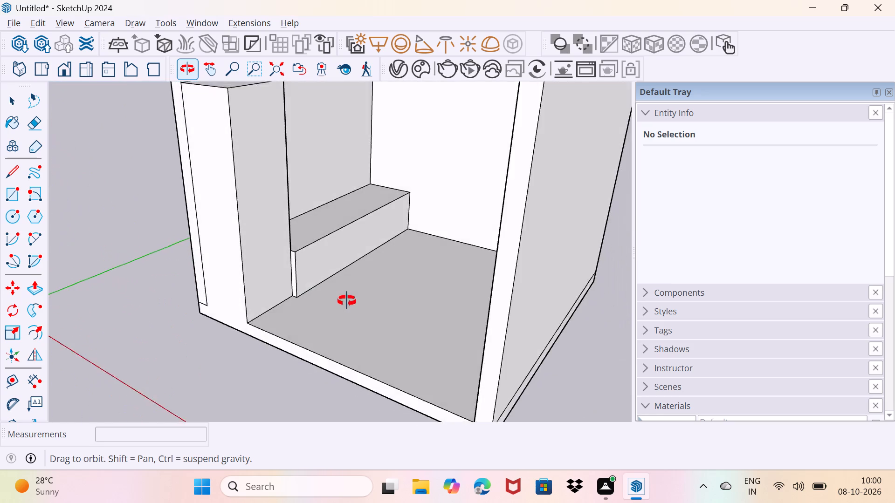
middle_click_drag(347, 301, 333, 282)
scroll(317, 252, "up", 2)
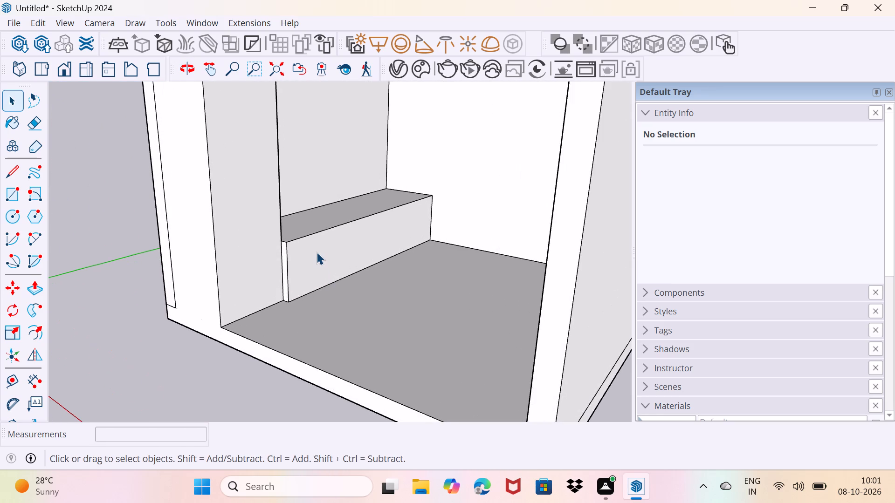
scroll(327, 268, "up", 2)
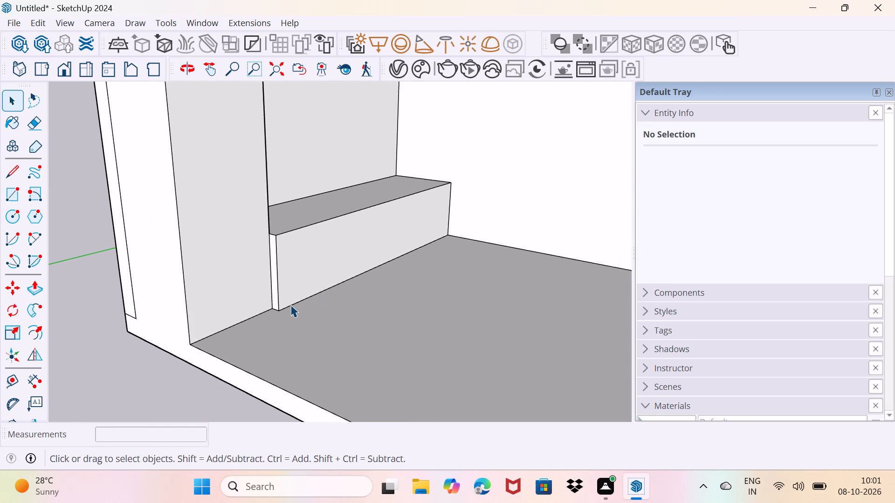
Draw a skirting rectangle about 4" high and 9' long along the bottom of the low base block's front face.
key("r")
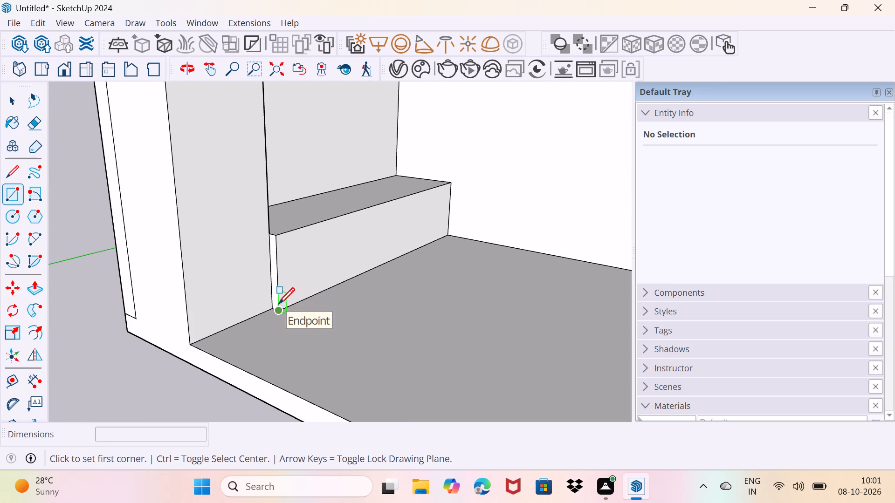
scroll(279, 301, "up", 2)
middle_click_drag(290, 303, 274, 298)
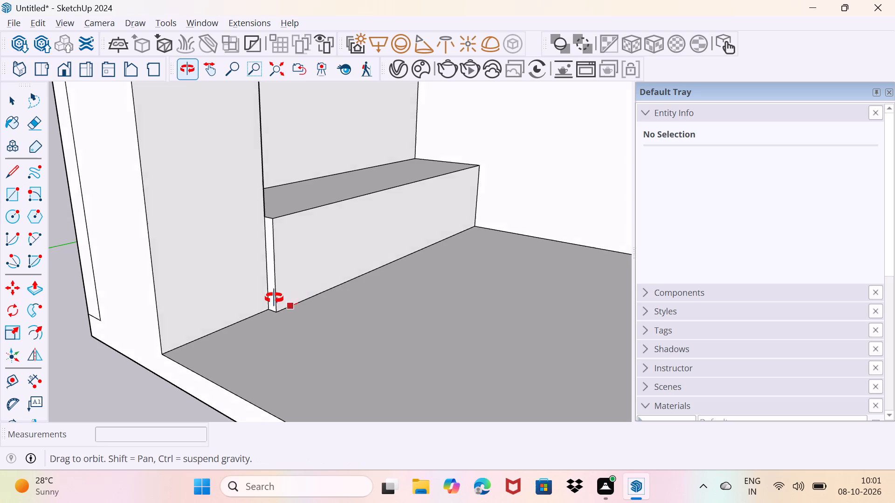
middle_click_drag(274, 298, 266, 296)
left_click(266, 291)
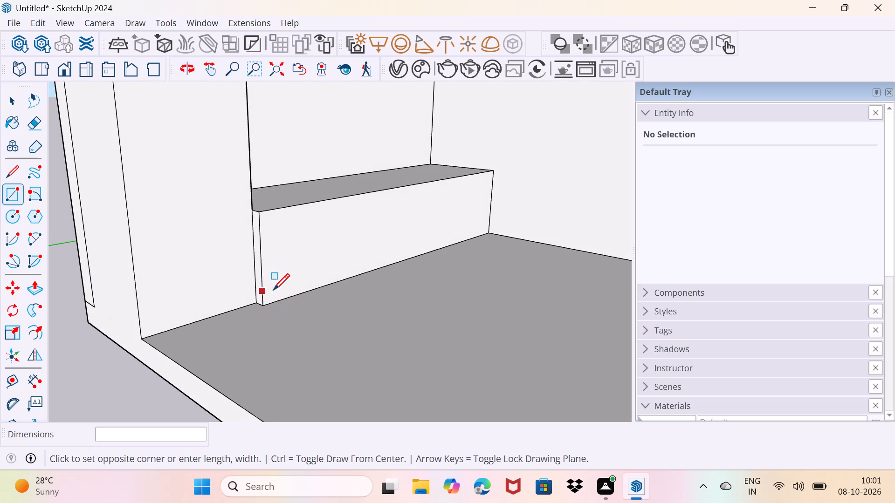
left_click(496, 236)
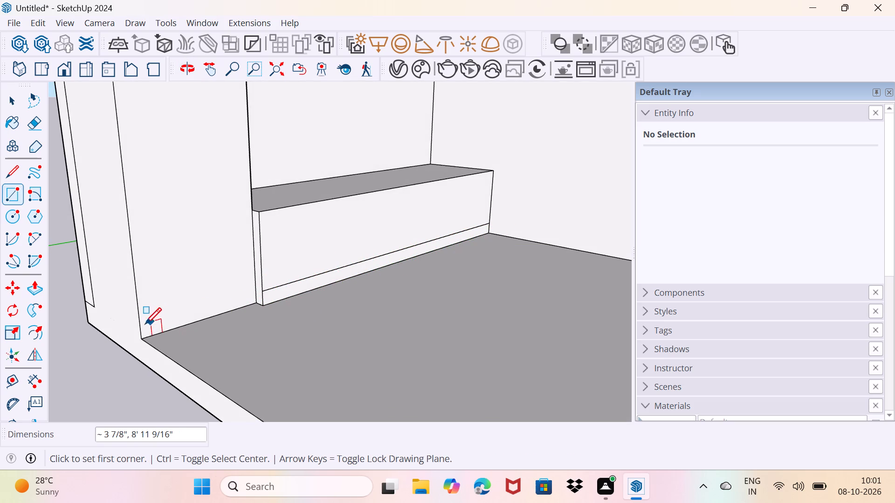
Draw a skirting rectangle about 3" high and 2' 6" long along the bottom of the tall unit's face towards the room.
left_click_drag(142, 326, 149, 324)
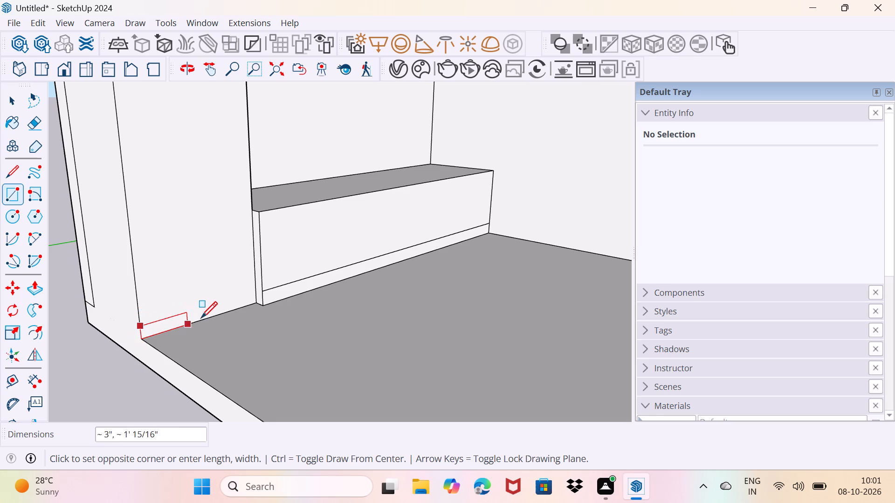
left_click(255, 302)
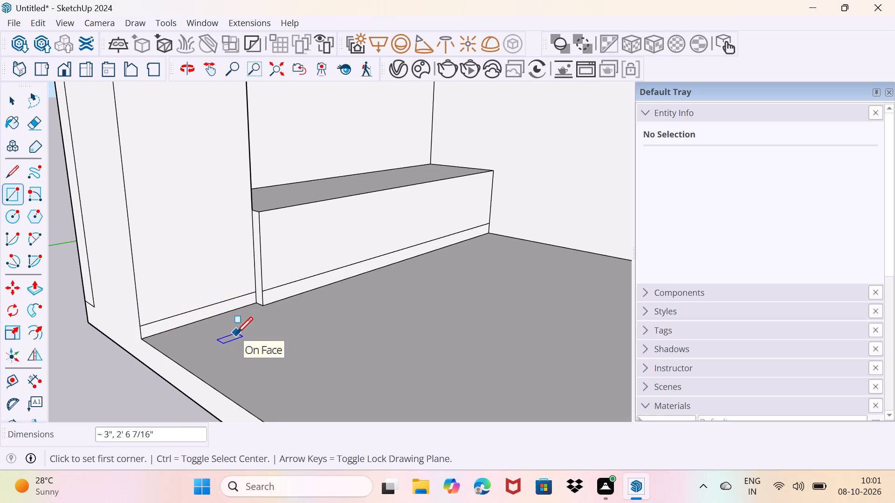
Push/Pull the skirting strip under the low base block inward about 2 13/16" to form a recessed toe kick.
key("Escape")
key("Escape")
key("space")
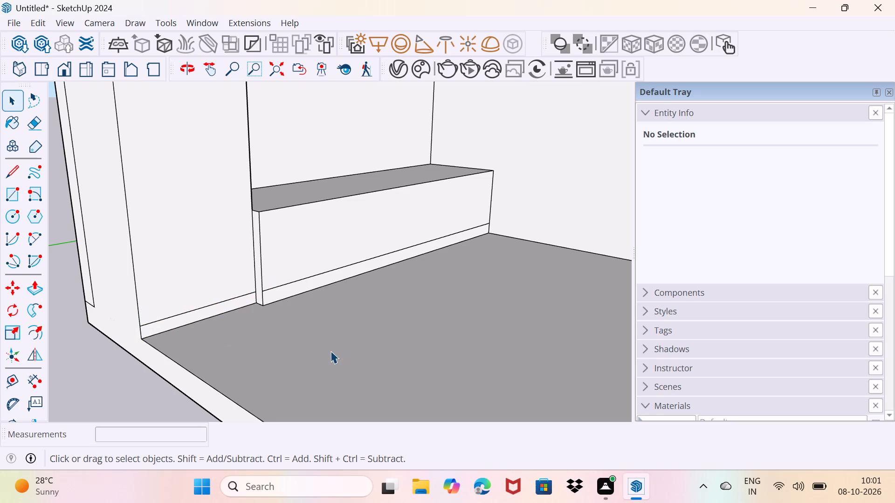
key("p")
key("Return")
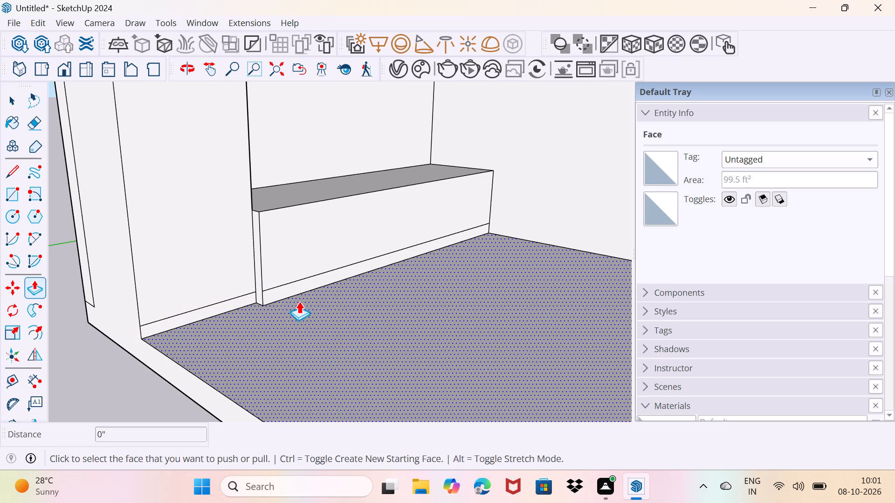
left_click(286, 289)
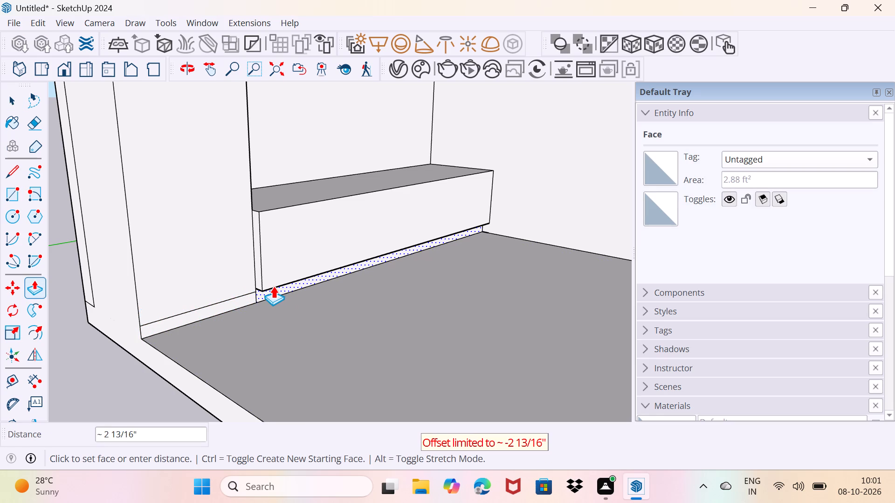
left_click(265, 285)
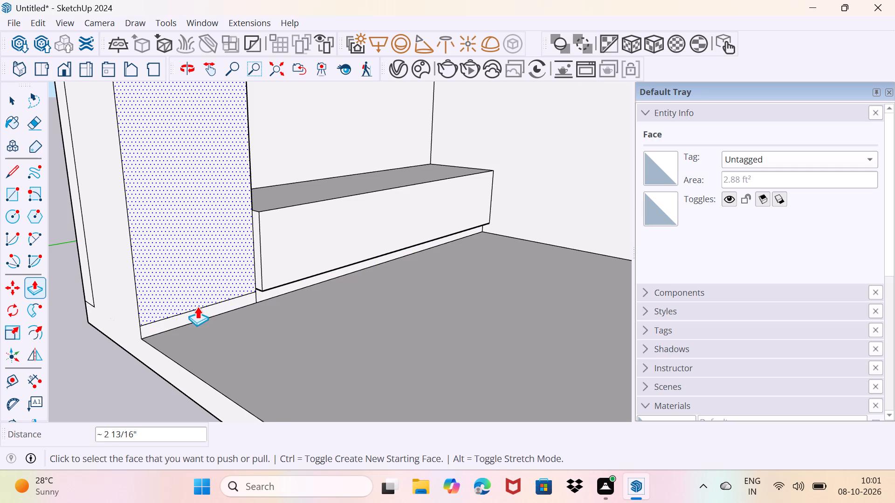
Push/Pull the skirting strip at the bottom of the tall unit inward about 5 1/8".
left_click(194, 316)
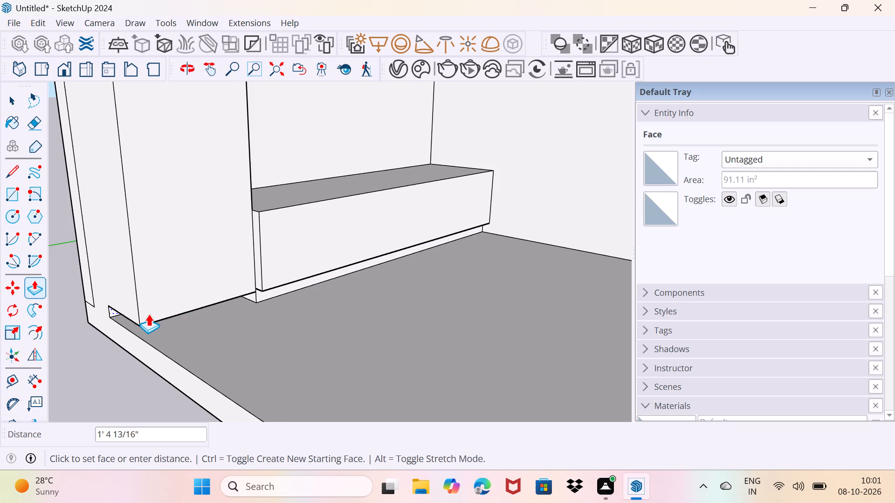
scroll(140, 321, "up", 3)
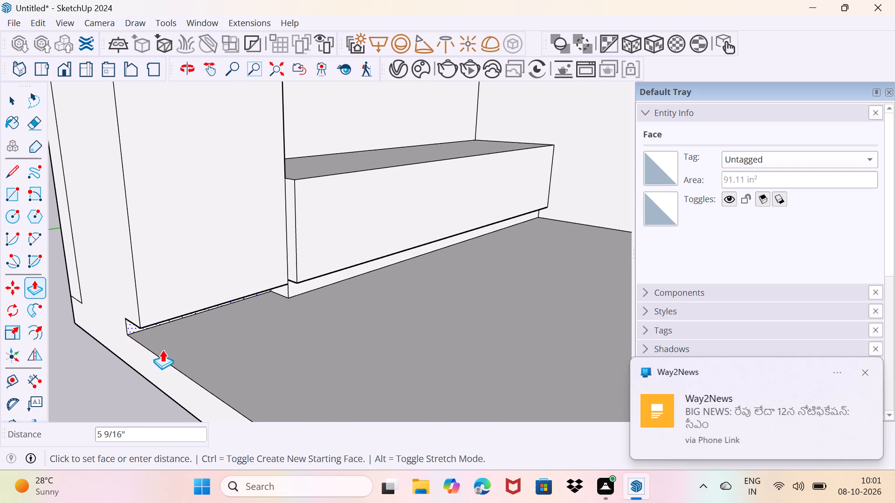
left_click(164, 350)
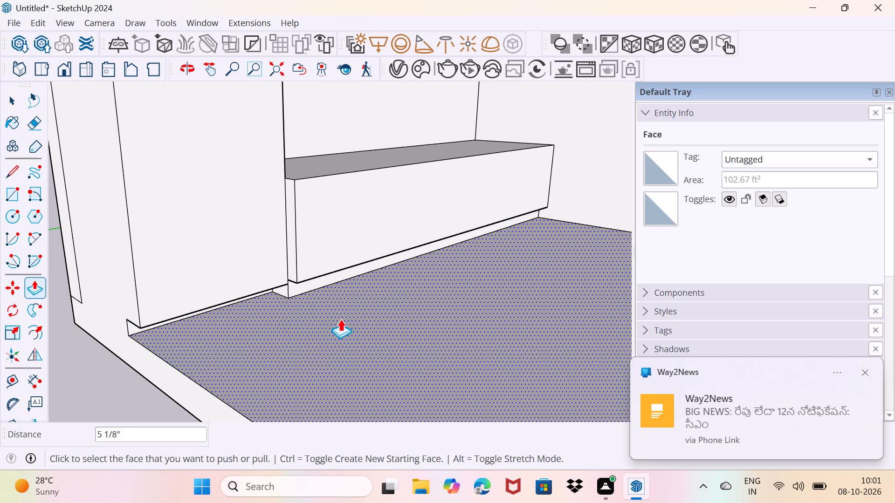
key("space")
Examine the recessed skirting beneath the tall unit and the low base block.
scroll(327, 328, "down", 2)
middle_click_drag(371, 325, 364, 350)
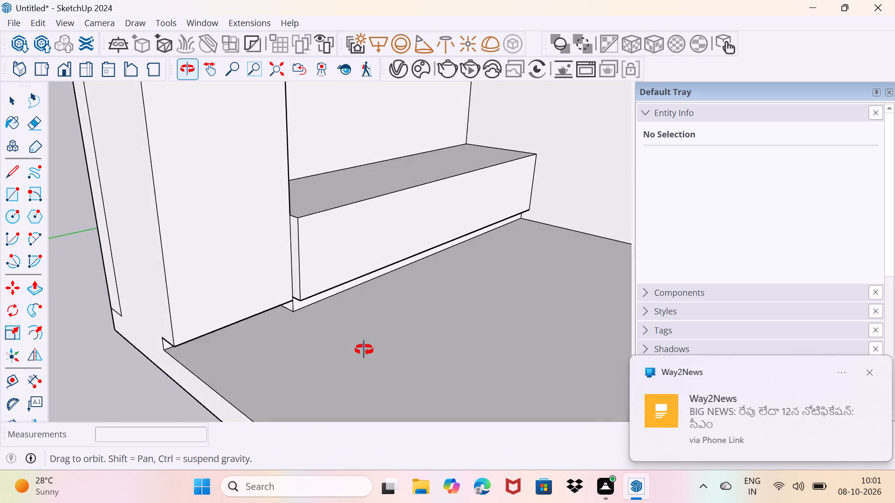
middle_click_drag(364, 350, 343, 343)
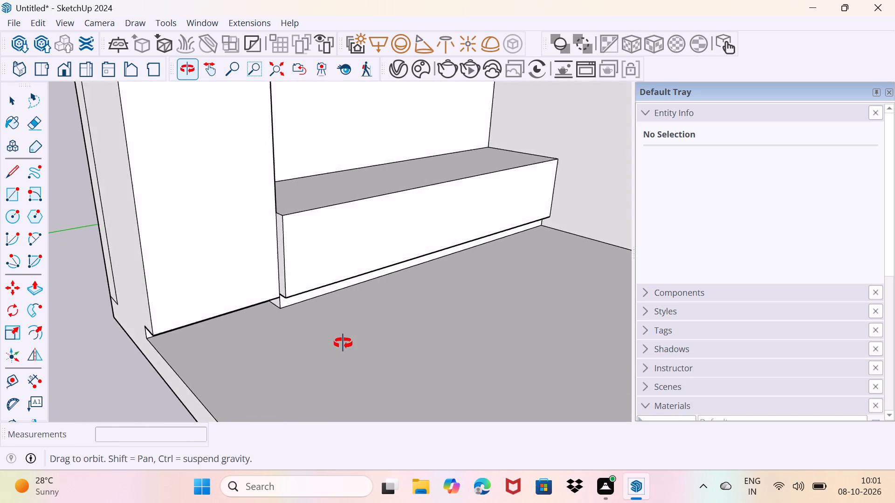
middle_click_drag(343, 343, 384, 352)
key("space")
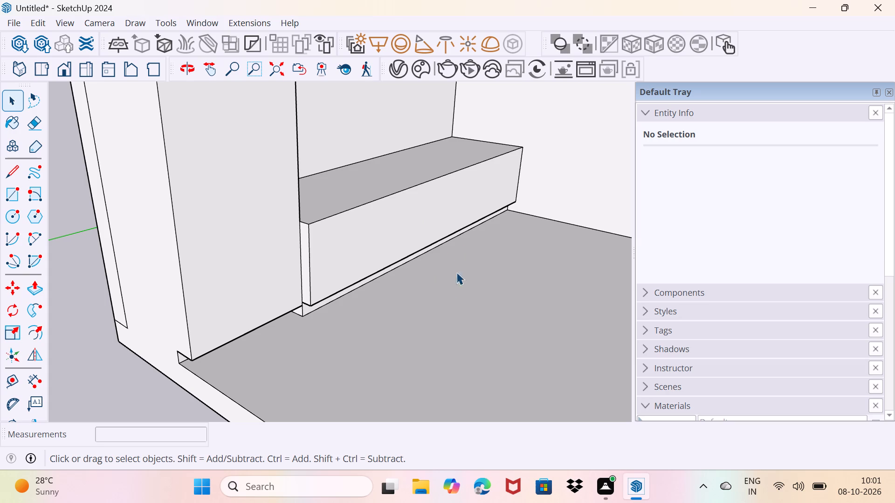
scroll(434, 299, "down", 1)
middle_click_drag(436, 294, 396, 314)
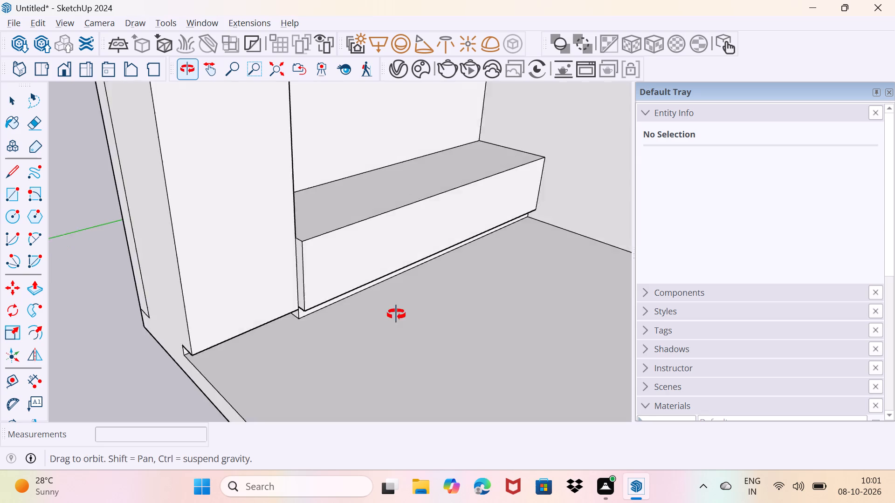
middle_click_drag(396, 314, 324, 365)
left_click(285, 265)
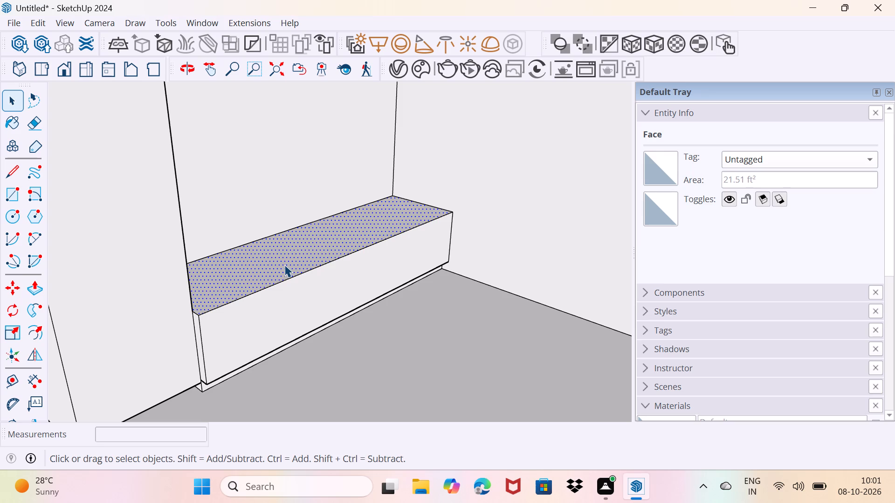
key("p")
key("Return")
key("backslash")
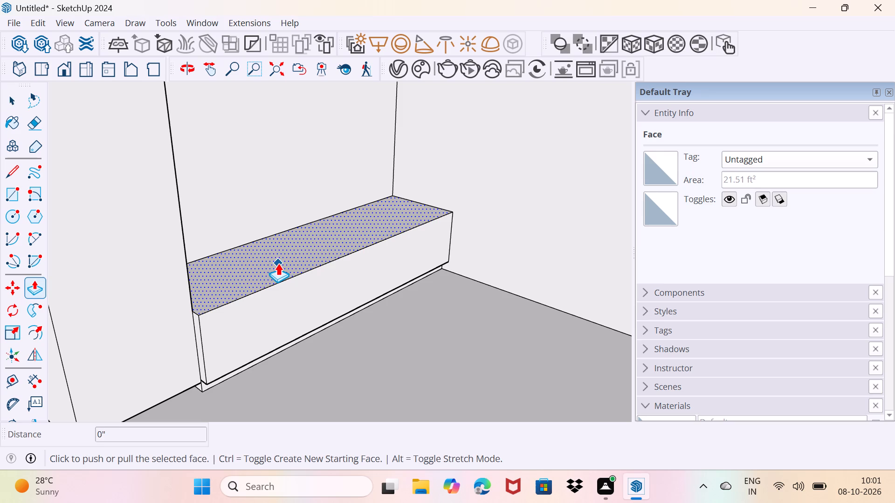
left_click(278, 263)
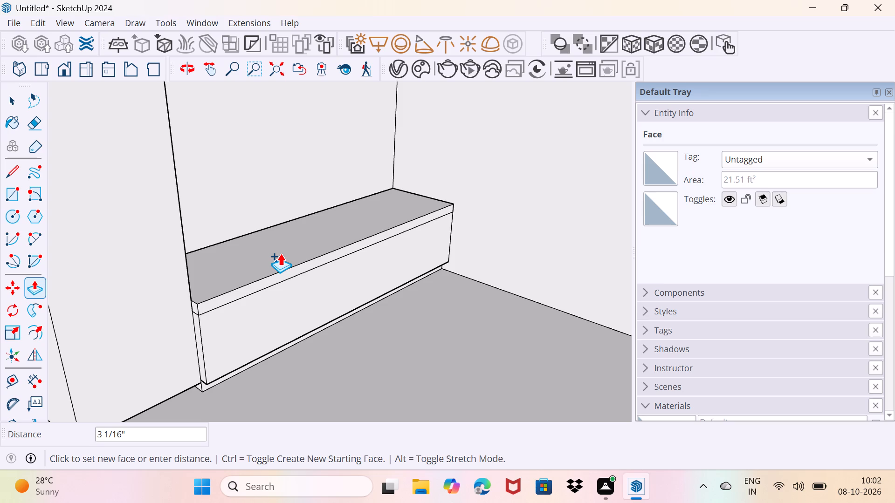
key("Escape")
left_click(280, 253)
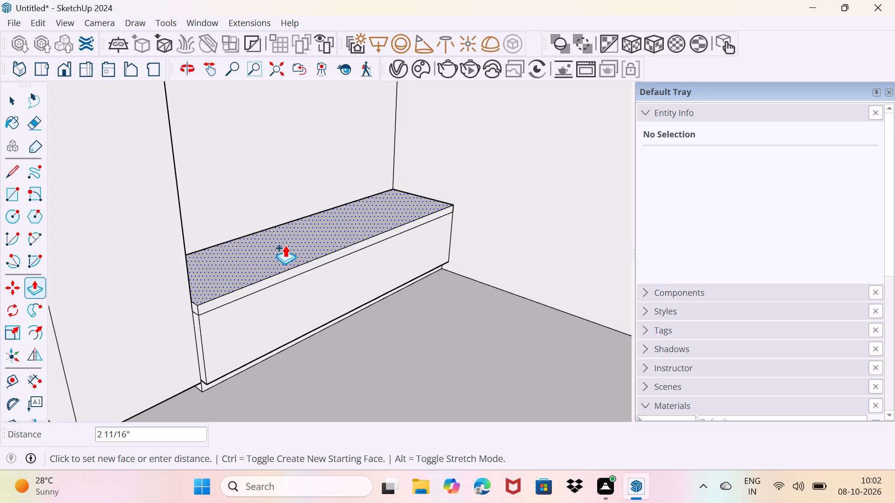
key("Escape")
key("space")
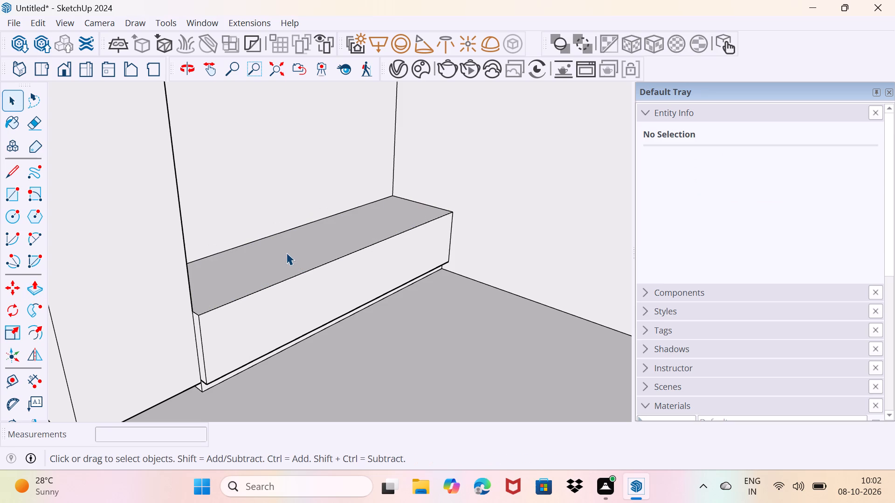
Push/Pull the top face of the low base block up 1'.
left_click(287, 253)
key("p")
key("Return")
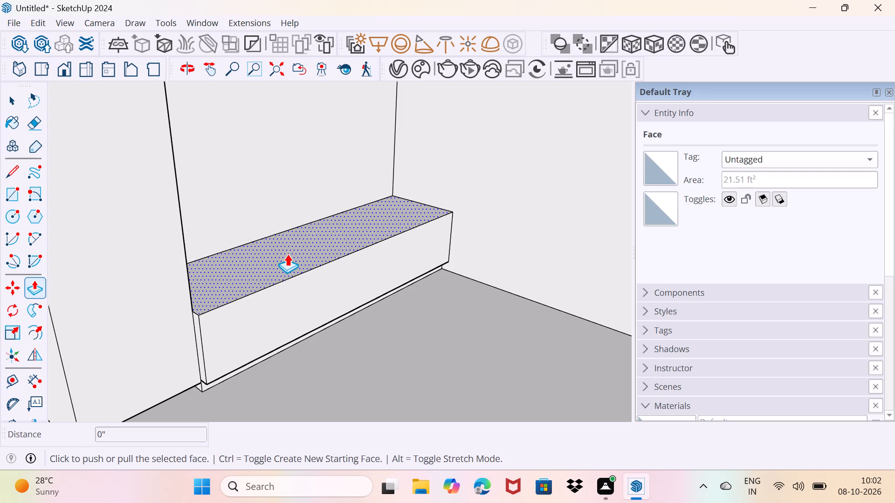
left_click(287, 254)
type("1'")
key("Return")
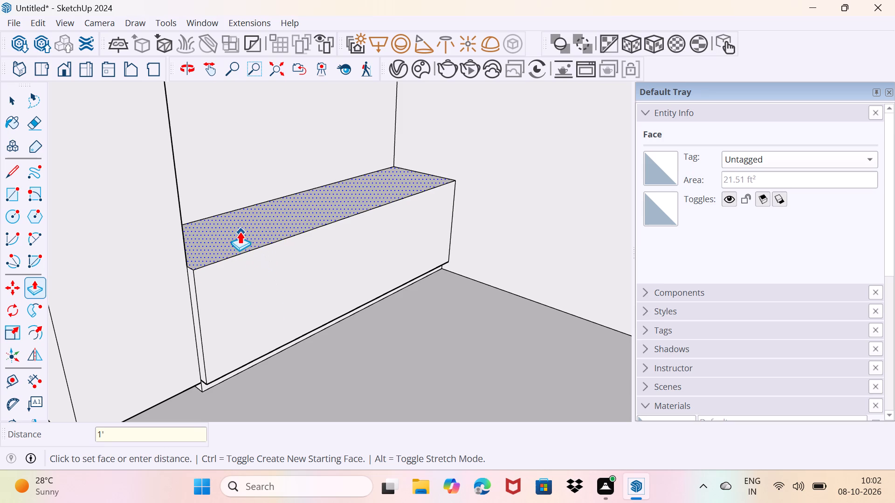
key("Escape")
key("space")
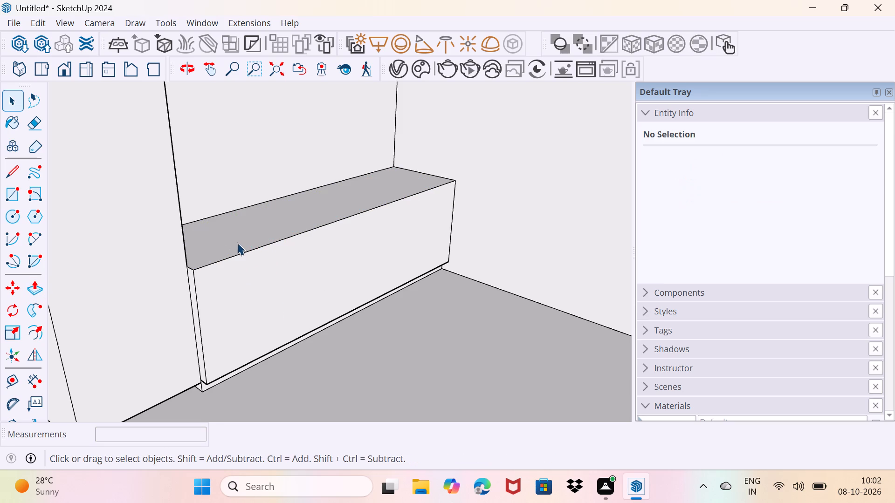
Push/Pull the base block's top face up about 2 1/2" as a new starting face to form a countertop slab.
left_click(237, 244)
key("p")
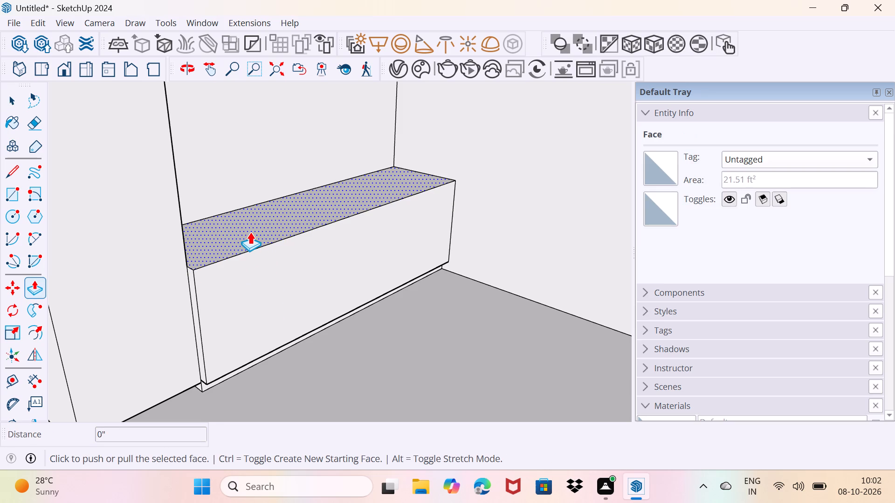
key("Return")
left_click(247, 228)
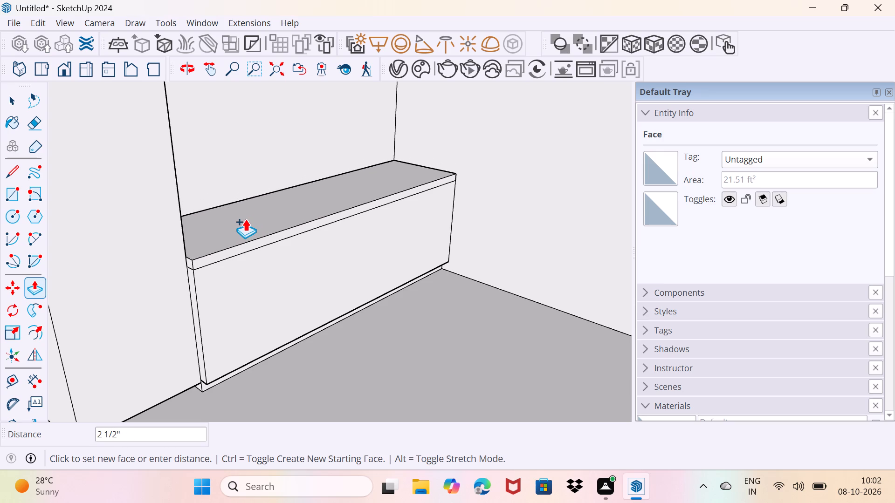
left_click(245, 219)
Push/Pull the countertop slab's long front face outward 3" to create an overhang.
scroll(245, 266, "up", 2)
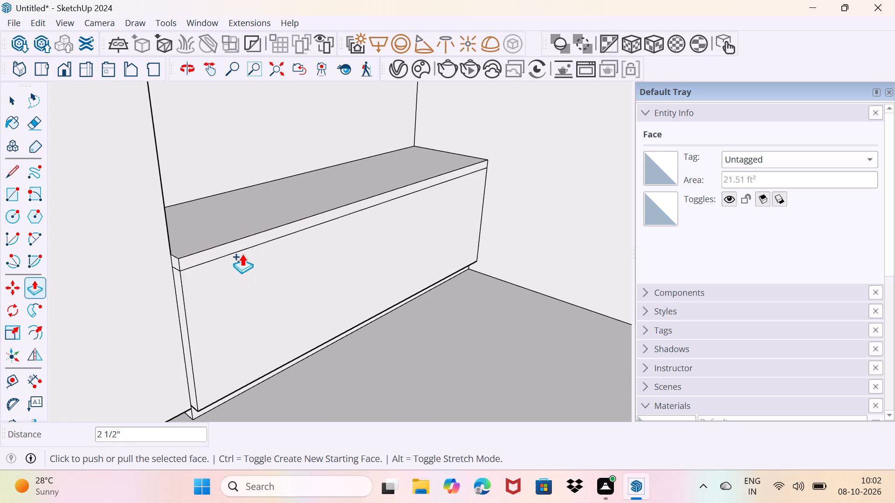
scroll(225, 246, "up", 1)
key("space")
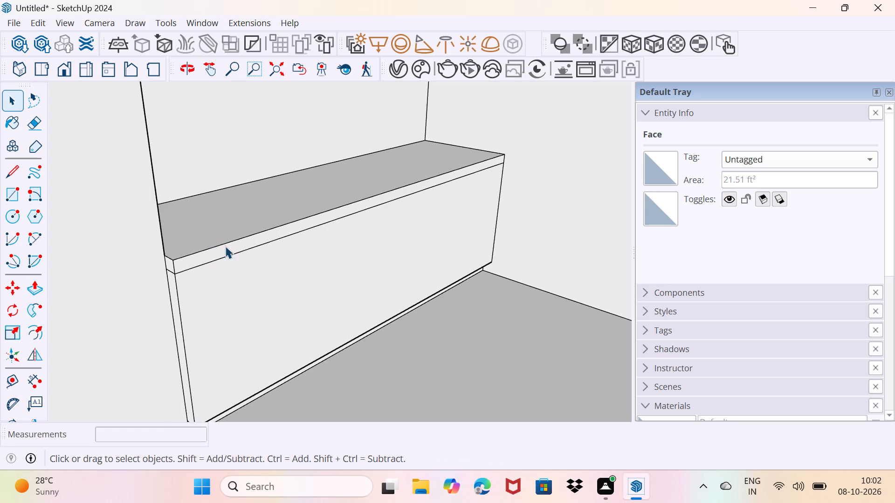
scroll(225, 246, "up", 3)
left_click(226, 250)
middle_click_drag(229, 254, 244, 259)
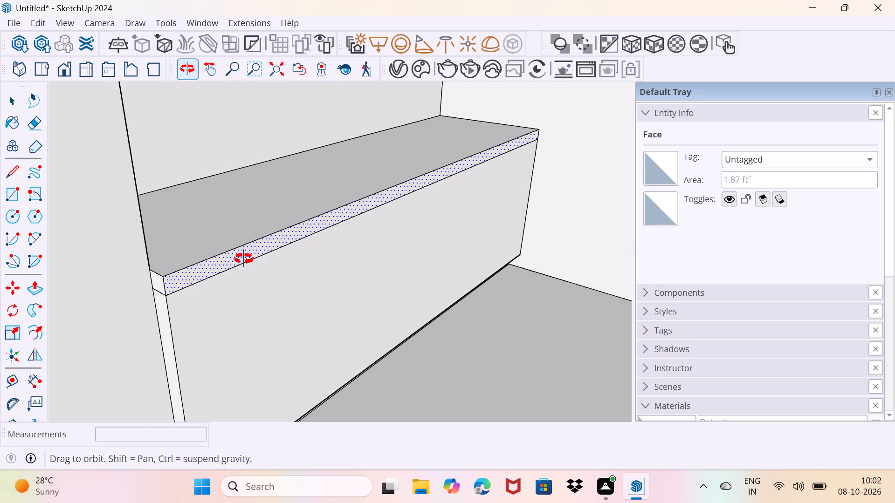
middle_click_drag(244, 259, 259, 261)
key("p")
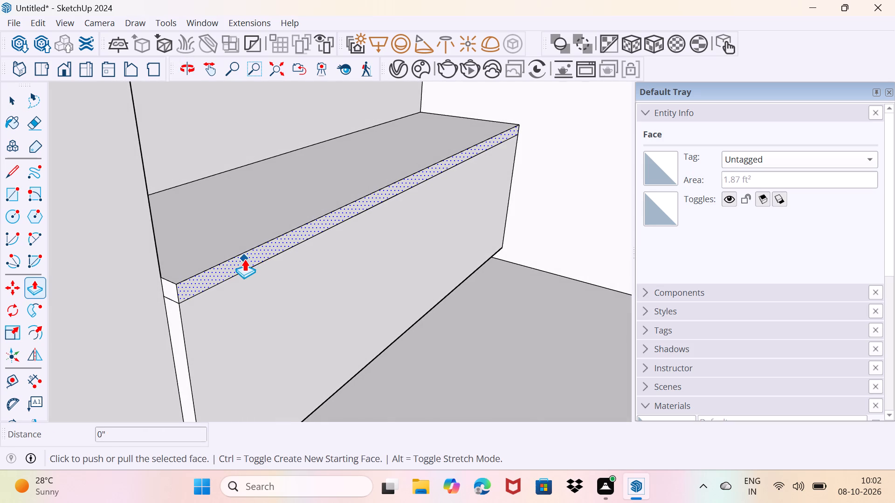
left_click(244, 259)
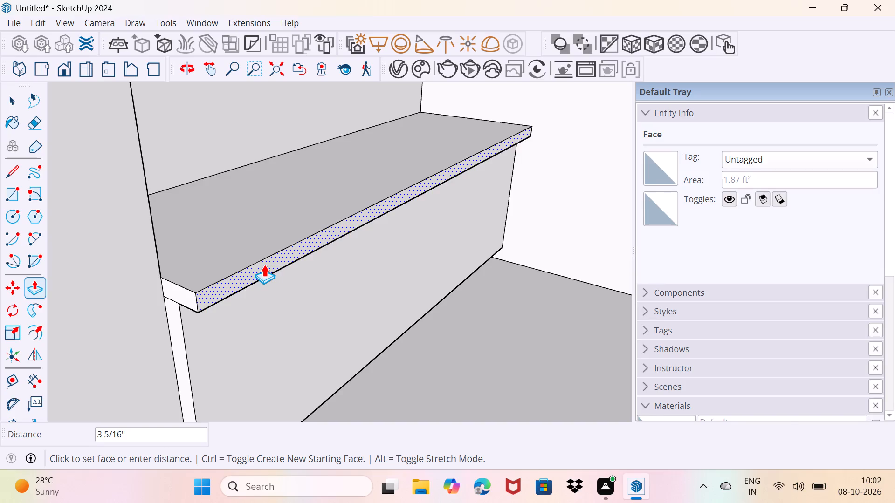
key("3")
key("shift+quotedbl")
key("Return")
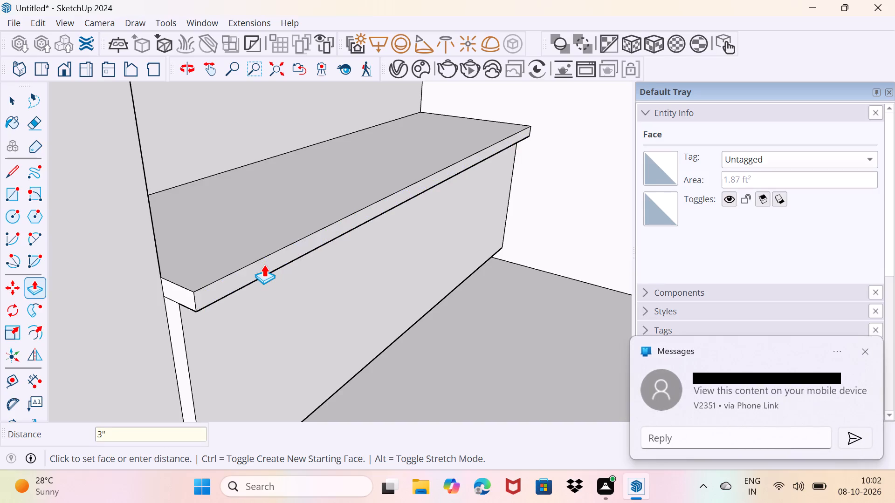
Push/Pull the countertop overhang's short end face beside the tall unit outward 2".
scroll(162, 300, "up", 3)
left_click(182, 294)
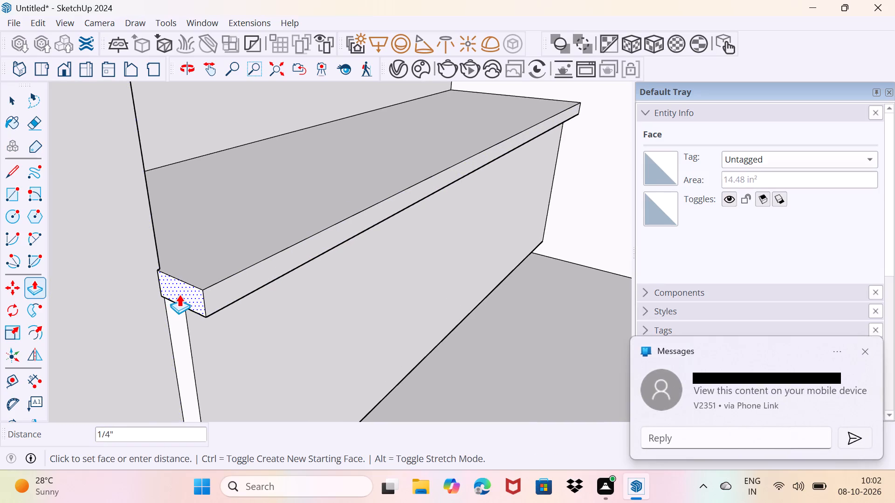
key("2")
key("shift+quotedbl")
key("Return")
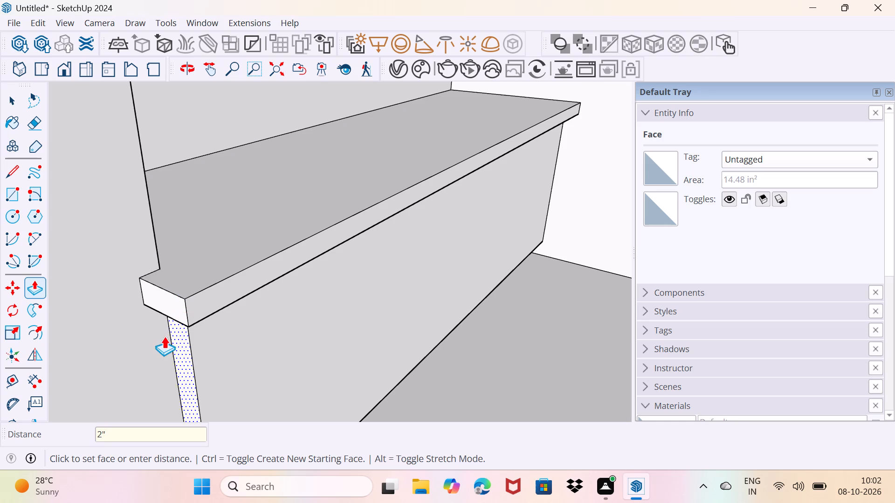
scroll(163, 340, "down", 8)
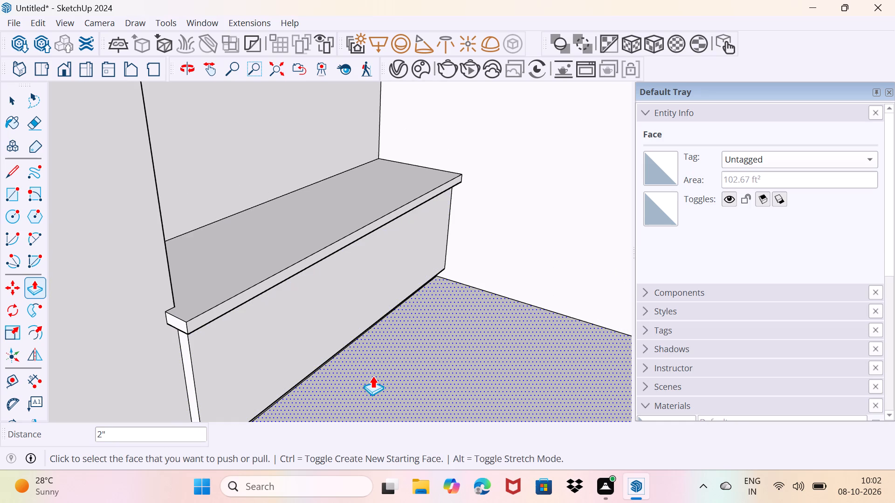
key("Escape")
Examine the countertop overhang and the base block beside the tall unit from several viewpoints.
middle_click_drag(395, 372, 403, 333)
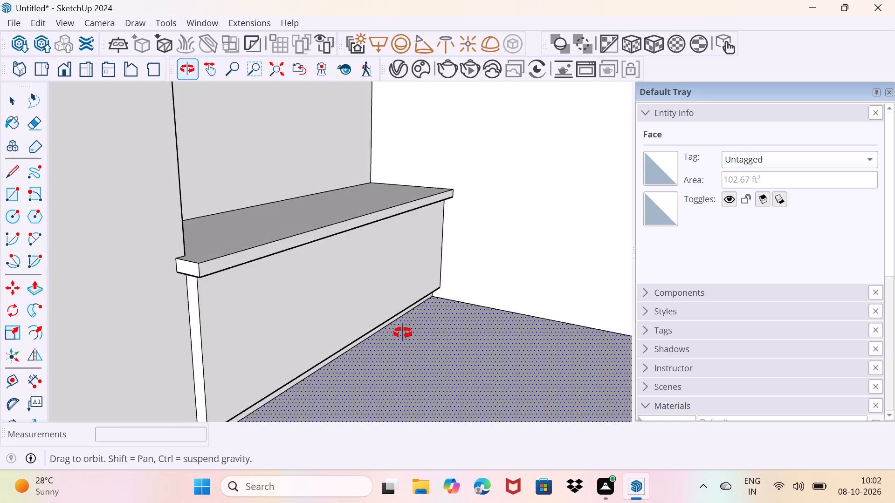
middle_click_drag(403, 333, 402, 333)
scroll(402, 333, "down", 6)
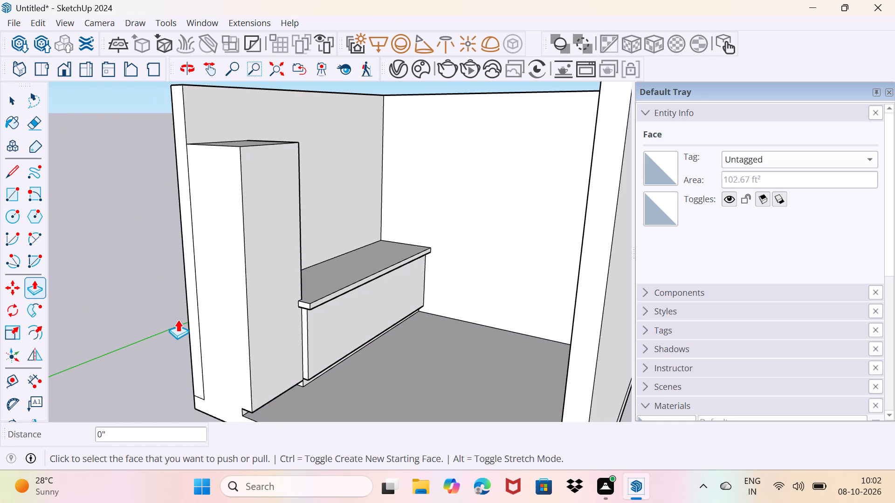
key("space")
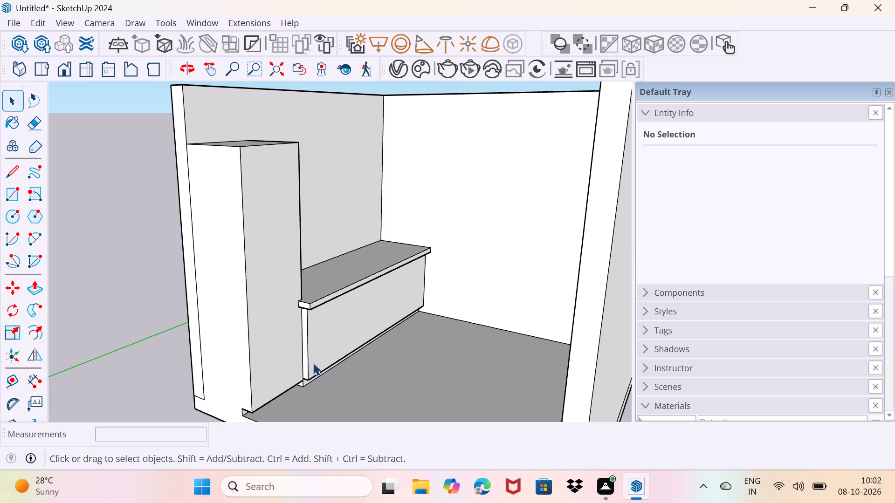
scroll(306, 347, "up", 2)
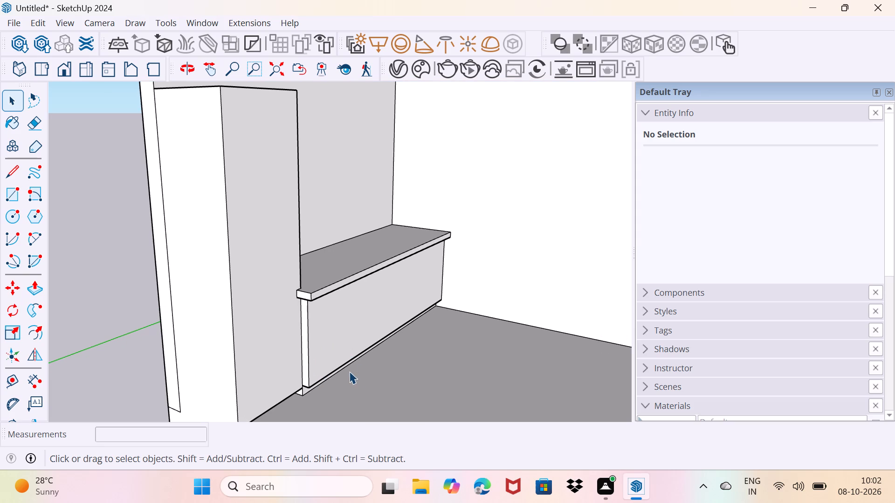
middle_click_drag(347, 371, 277, 321)
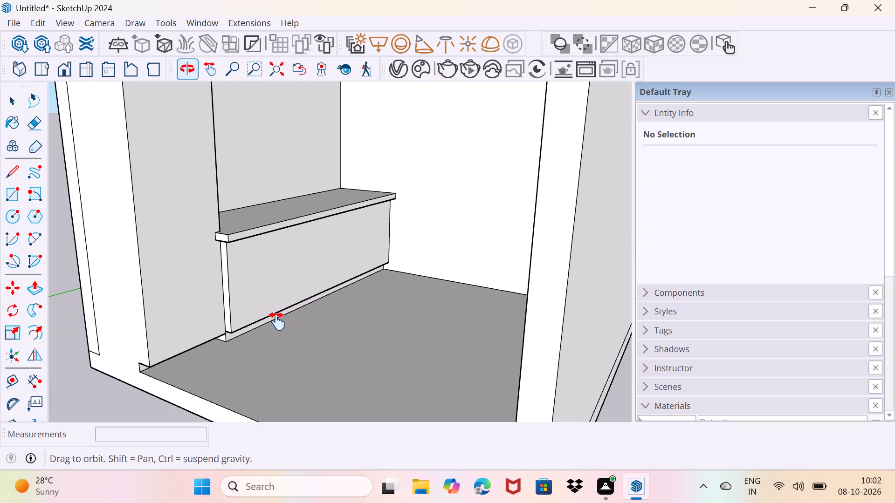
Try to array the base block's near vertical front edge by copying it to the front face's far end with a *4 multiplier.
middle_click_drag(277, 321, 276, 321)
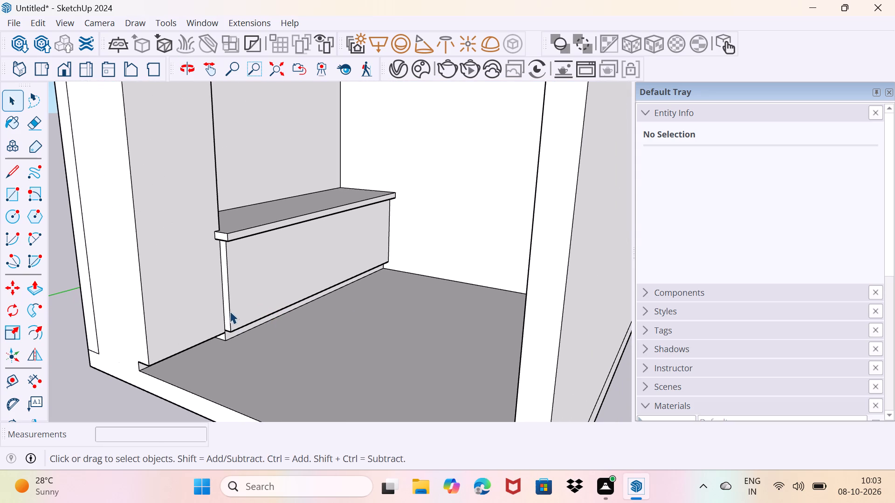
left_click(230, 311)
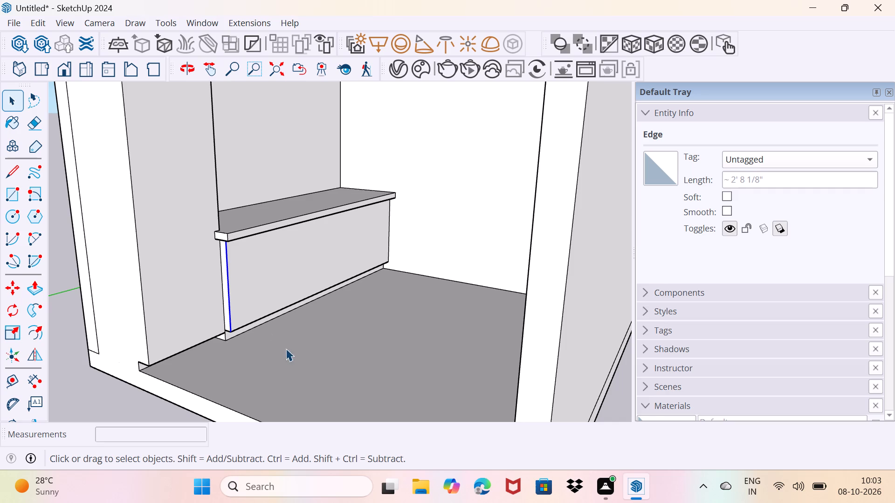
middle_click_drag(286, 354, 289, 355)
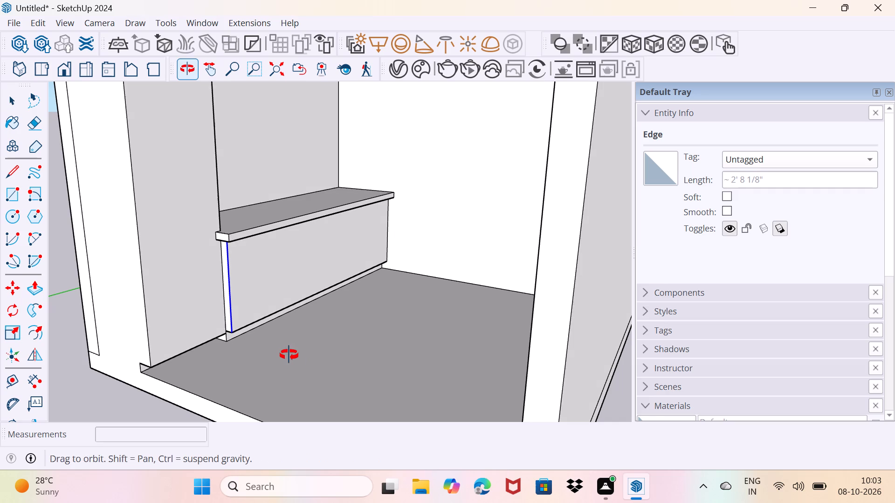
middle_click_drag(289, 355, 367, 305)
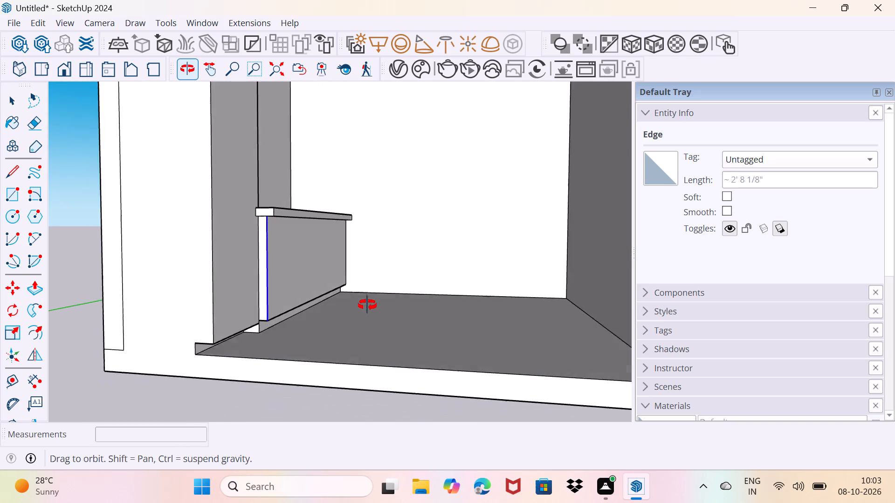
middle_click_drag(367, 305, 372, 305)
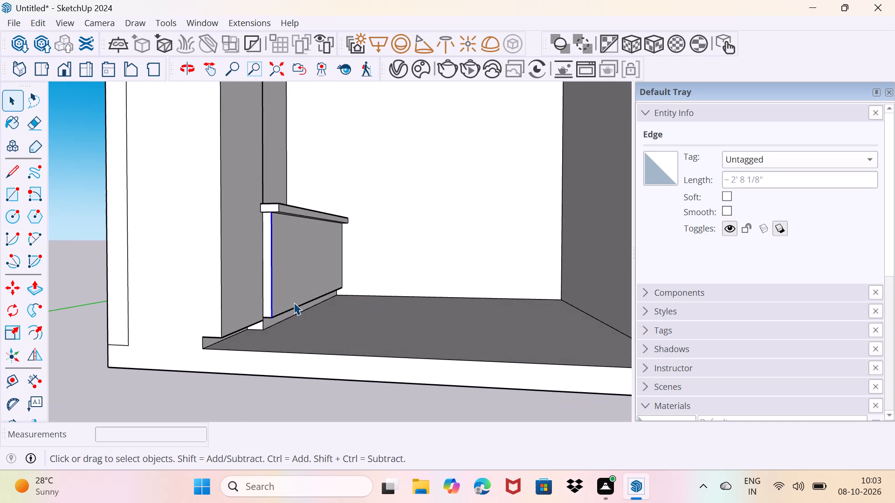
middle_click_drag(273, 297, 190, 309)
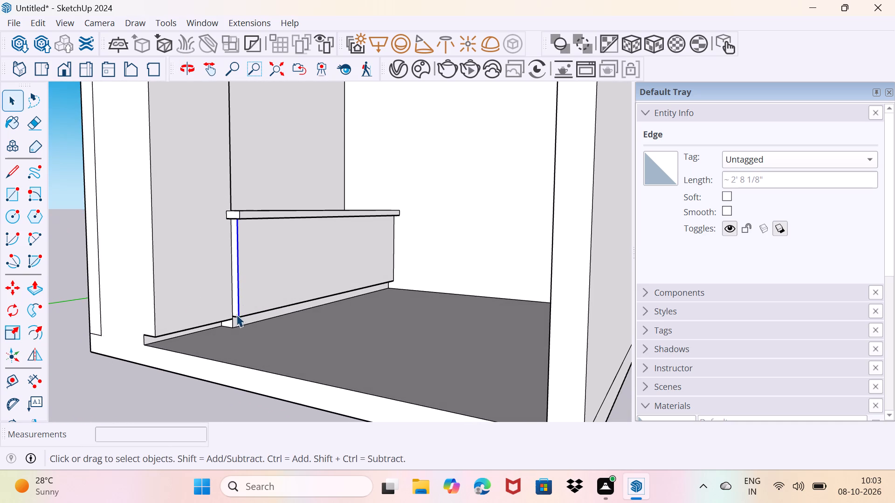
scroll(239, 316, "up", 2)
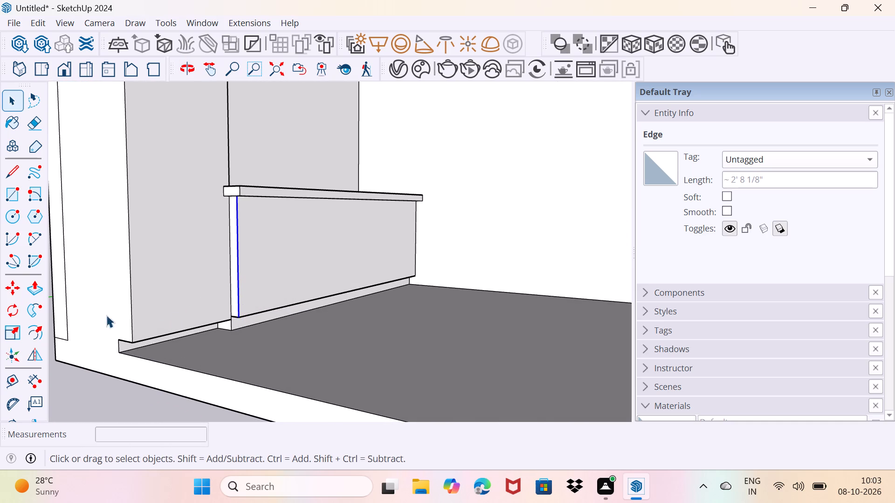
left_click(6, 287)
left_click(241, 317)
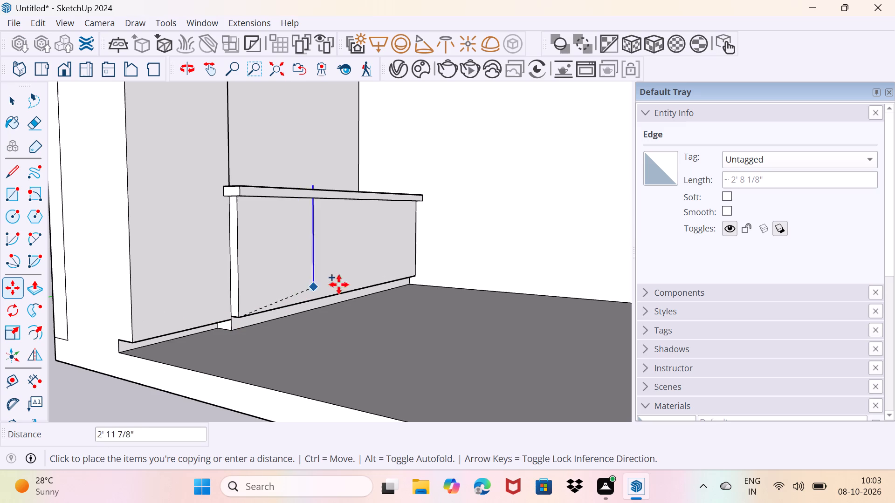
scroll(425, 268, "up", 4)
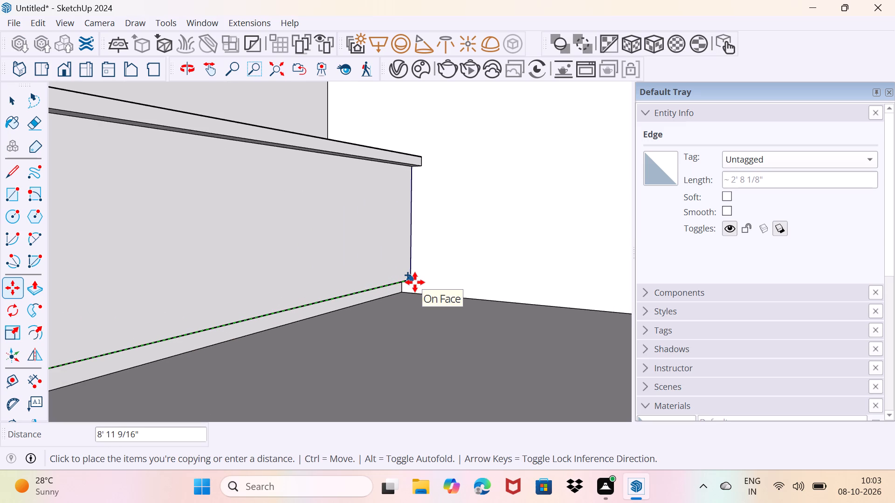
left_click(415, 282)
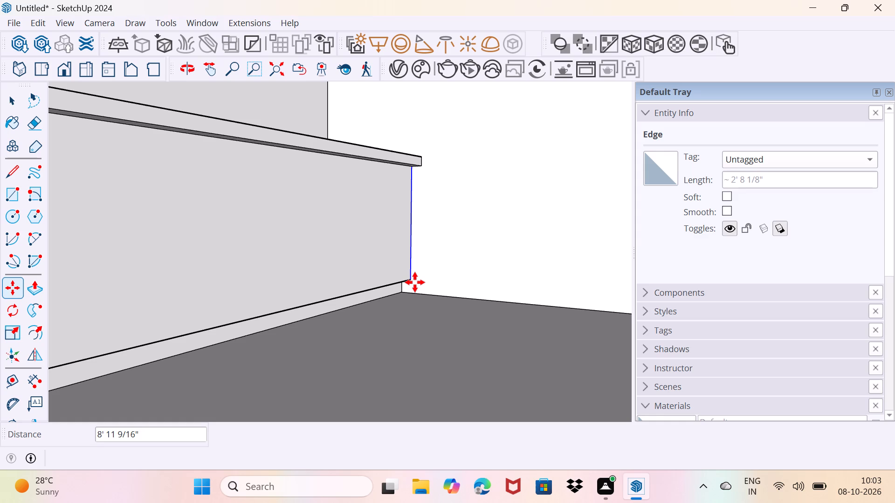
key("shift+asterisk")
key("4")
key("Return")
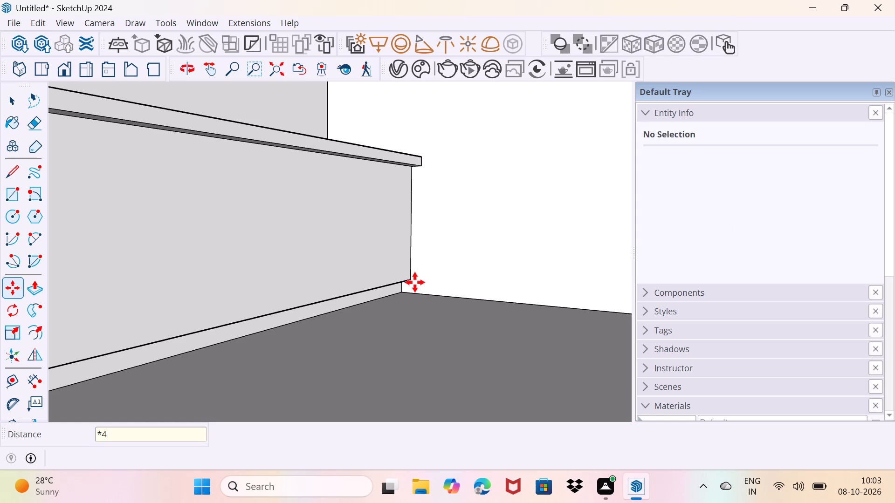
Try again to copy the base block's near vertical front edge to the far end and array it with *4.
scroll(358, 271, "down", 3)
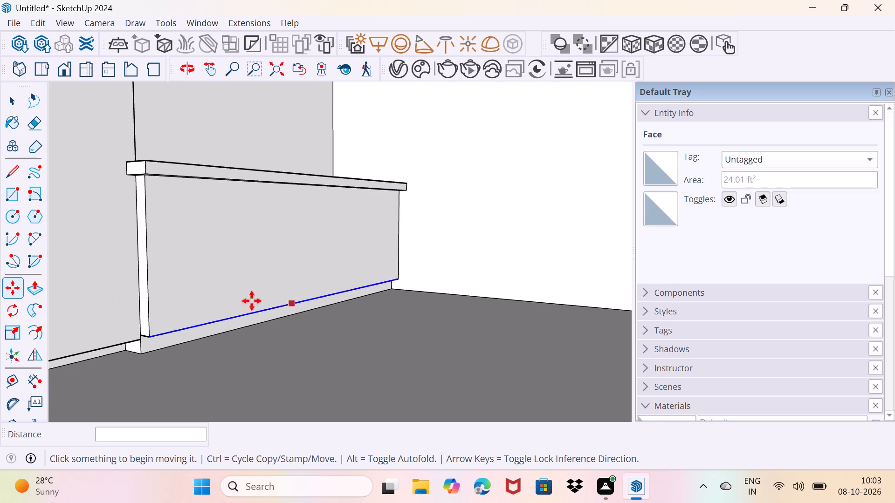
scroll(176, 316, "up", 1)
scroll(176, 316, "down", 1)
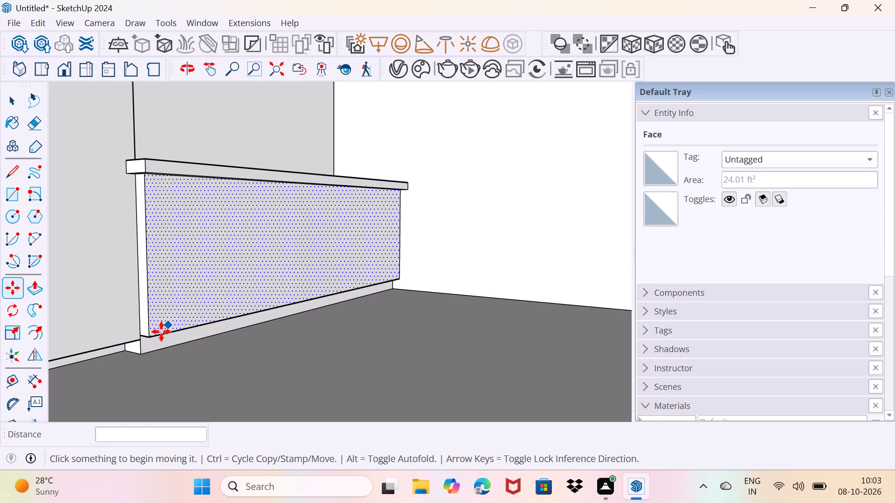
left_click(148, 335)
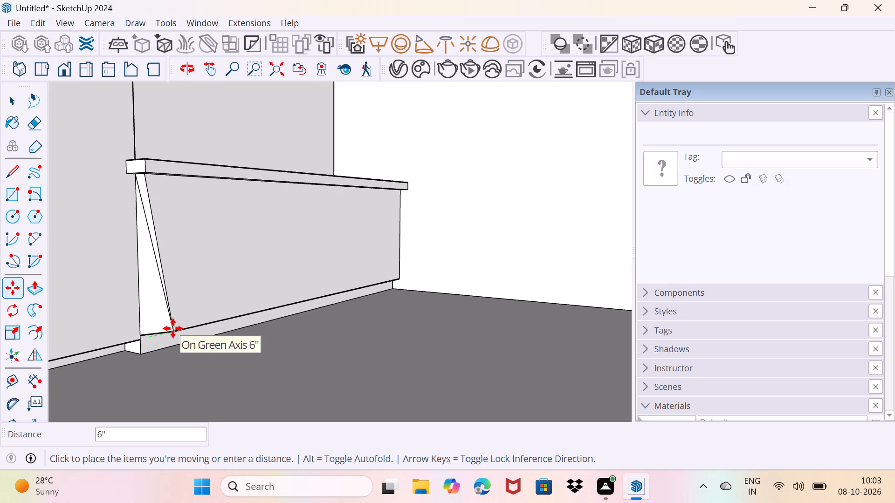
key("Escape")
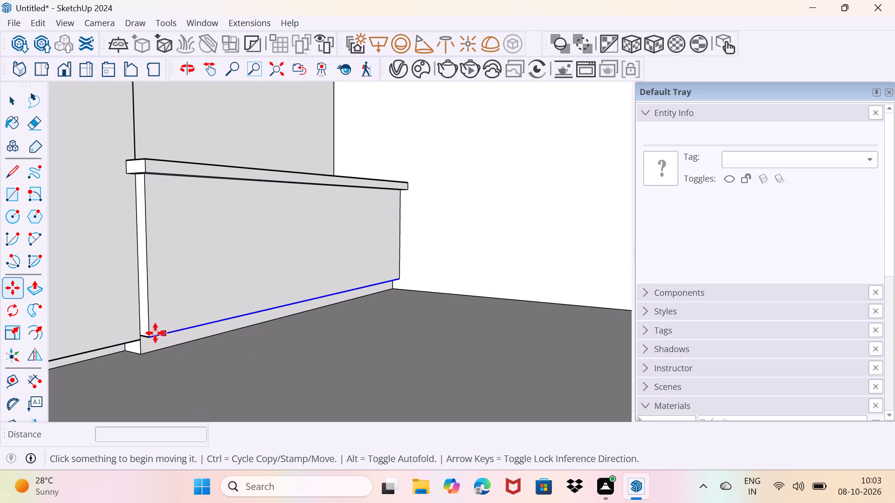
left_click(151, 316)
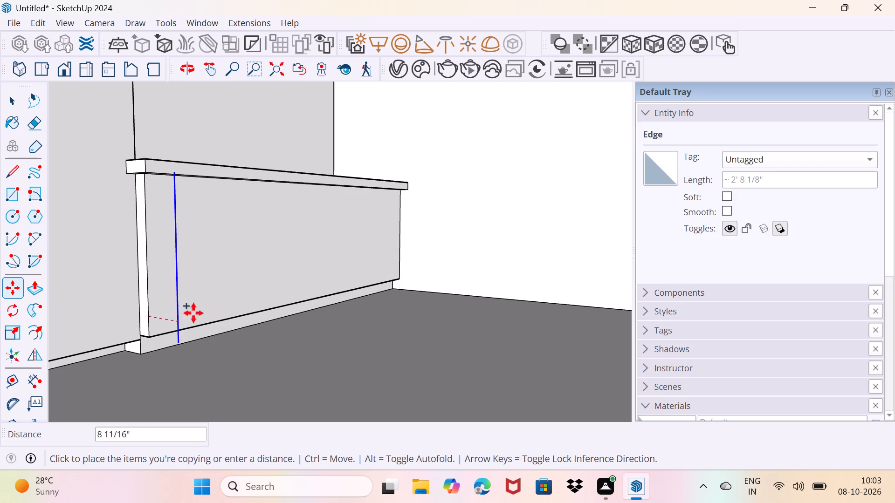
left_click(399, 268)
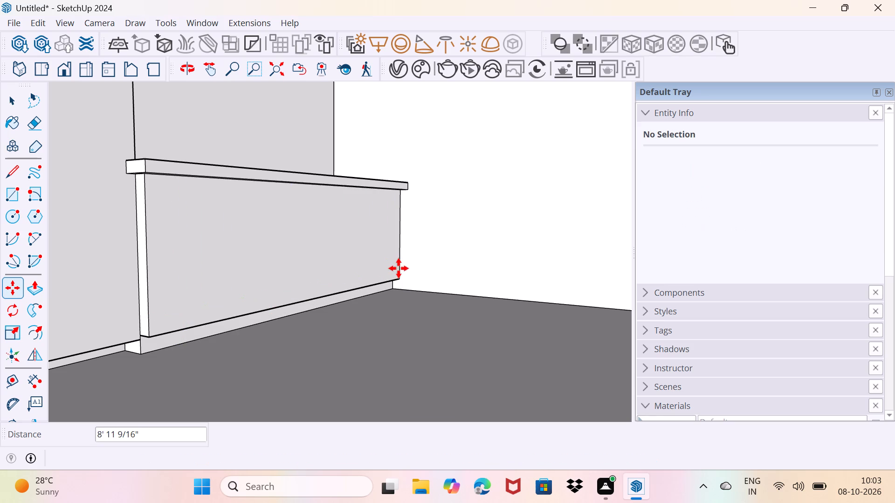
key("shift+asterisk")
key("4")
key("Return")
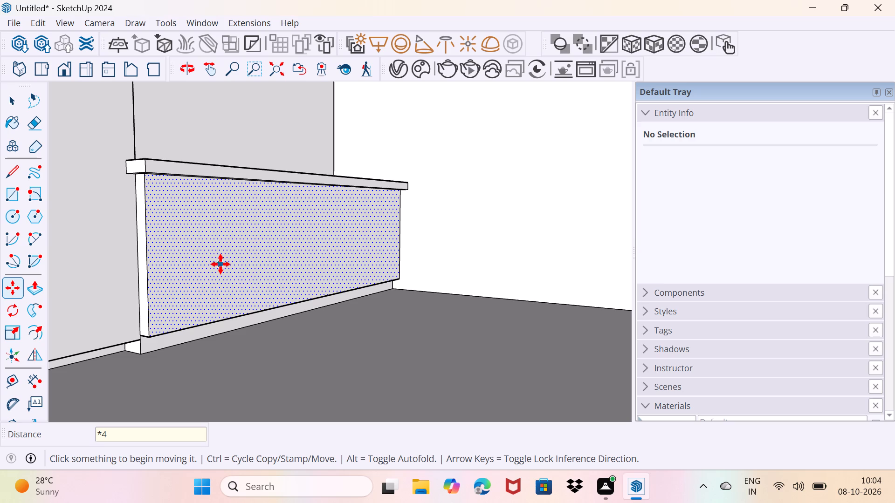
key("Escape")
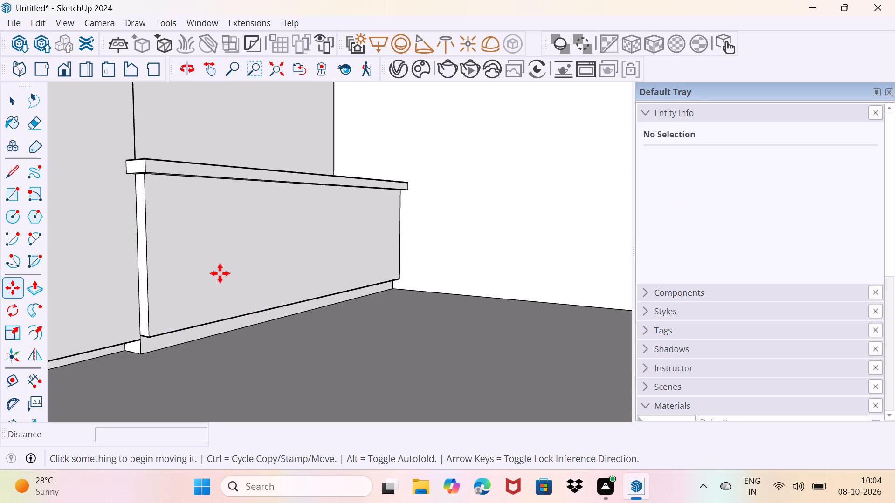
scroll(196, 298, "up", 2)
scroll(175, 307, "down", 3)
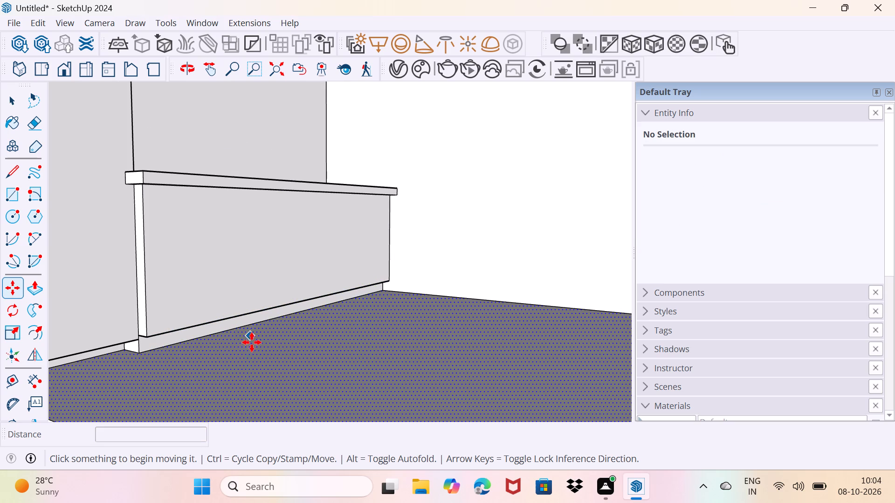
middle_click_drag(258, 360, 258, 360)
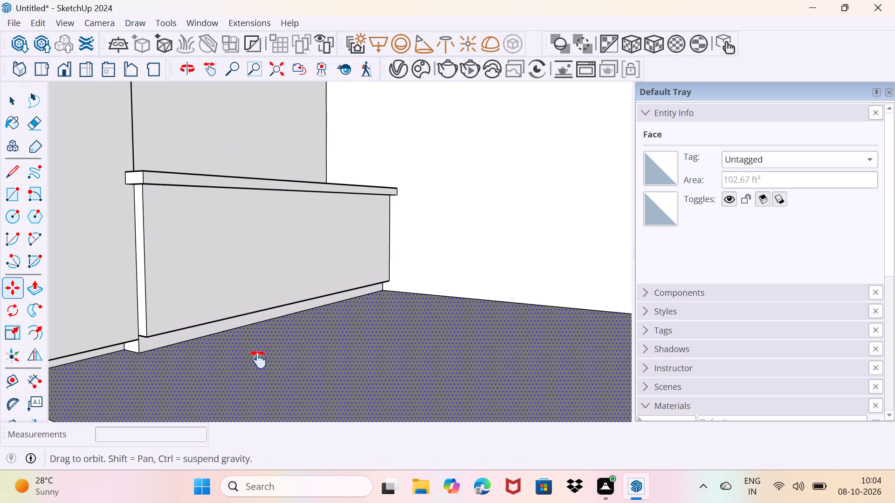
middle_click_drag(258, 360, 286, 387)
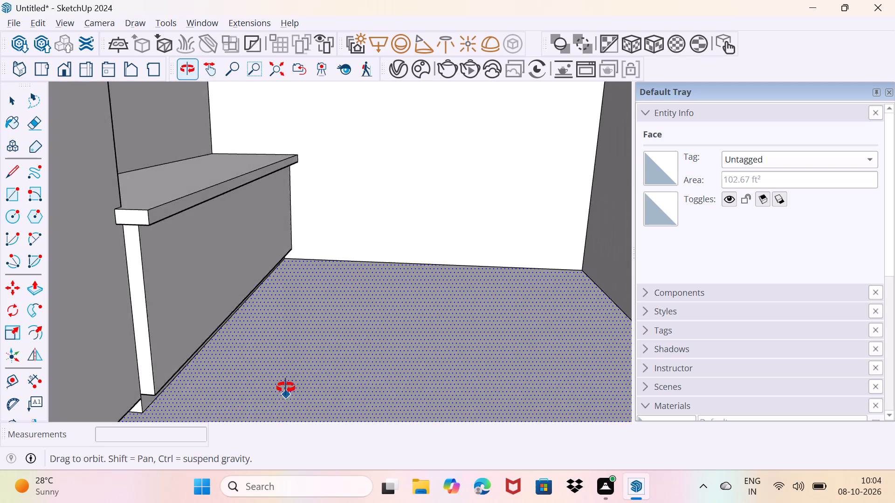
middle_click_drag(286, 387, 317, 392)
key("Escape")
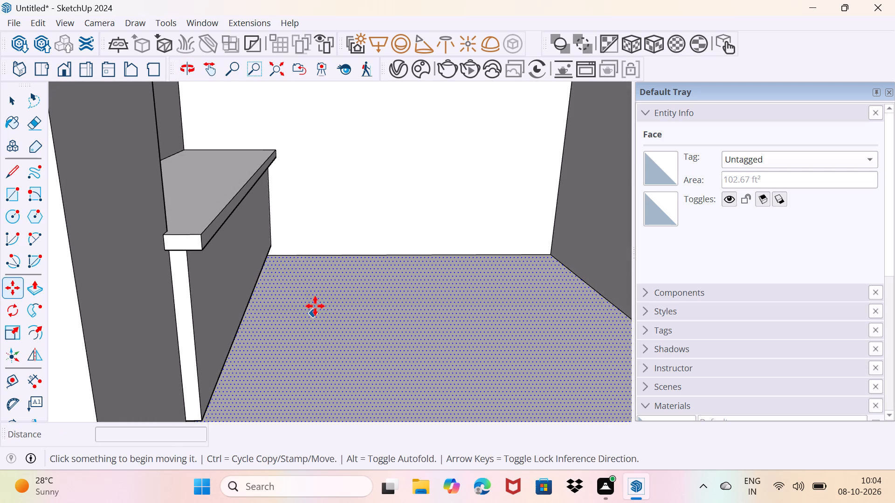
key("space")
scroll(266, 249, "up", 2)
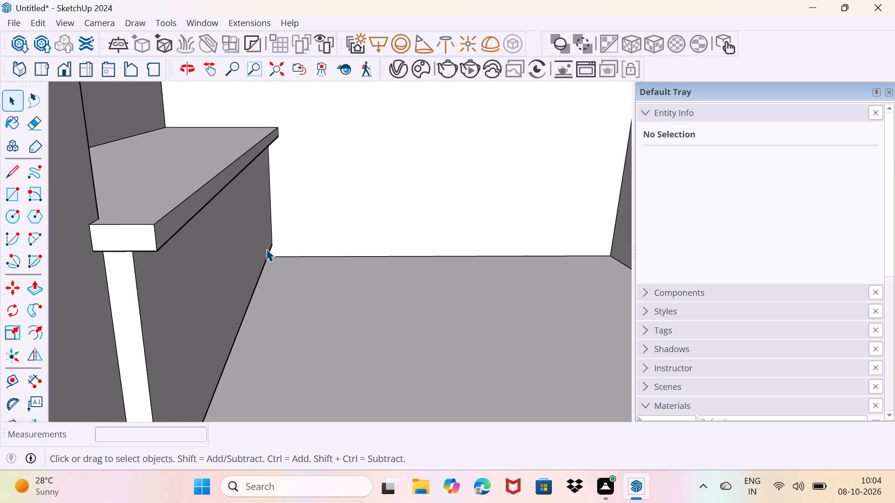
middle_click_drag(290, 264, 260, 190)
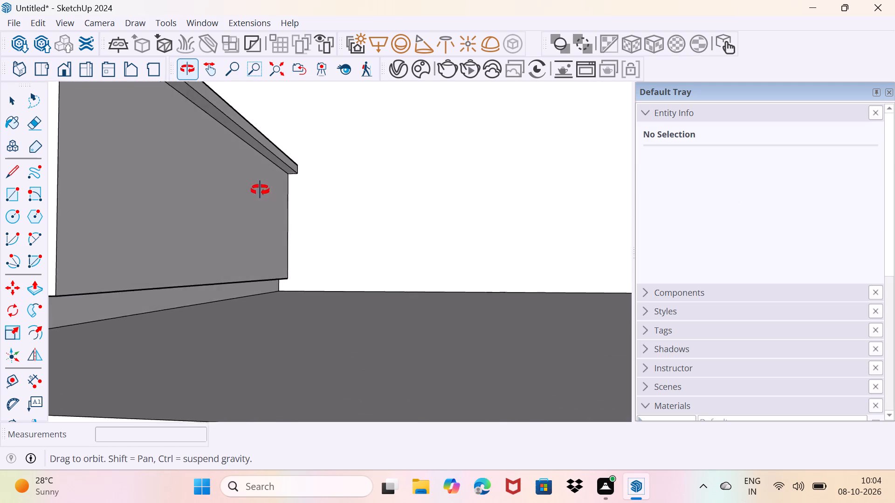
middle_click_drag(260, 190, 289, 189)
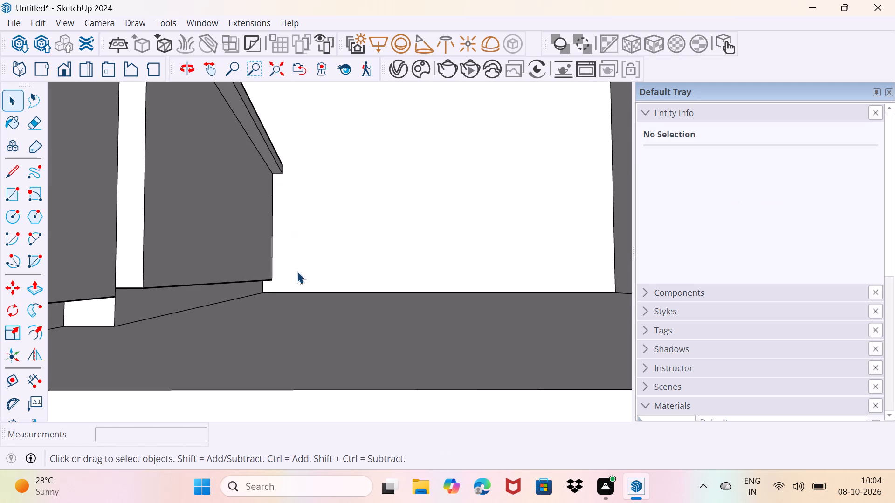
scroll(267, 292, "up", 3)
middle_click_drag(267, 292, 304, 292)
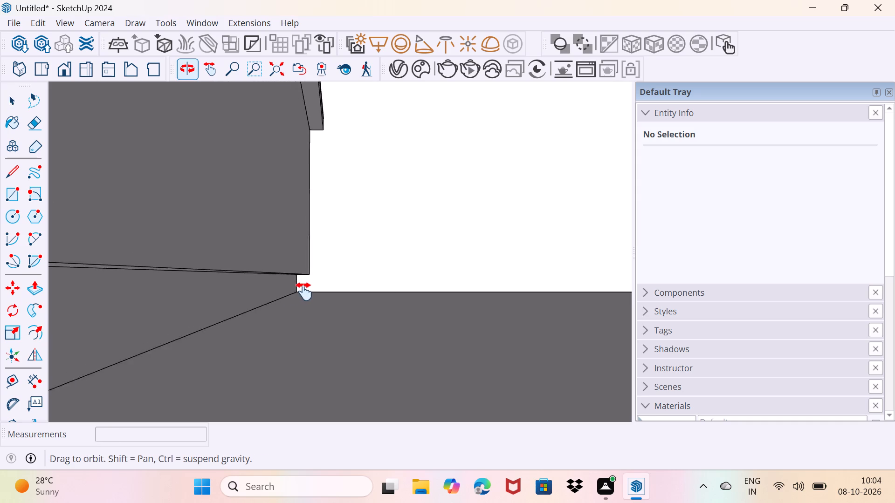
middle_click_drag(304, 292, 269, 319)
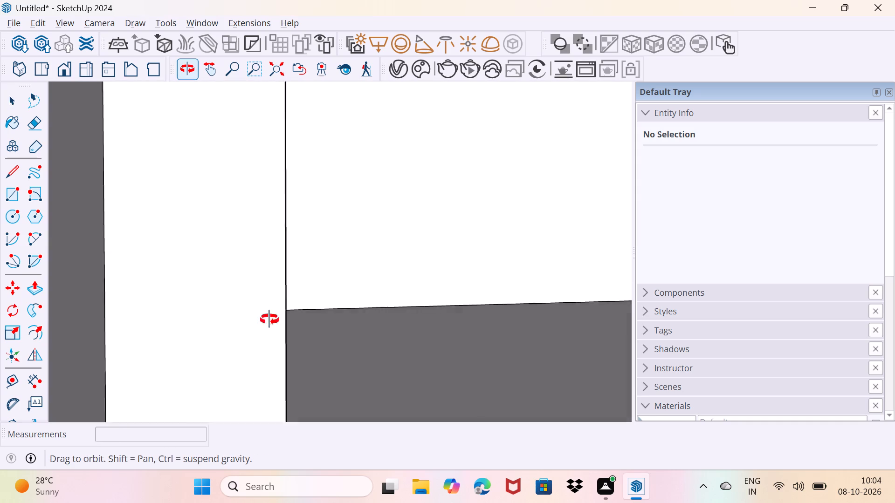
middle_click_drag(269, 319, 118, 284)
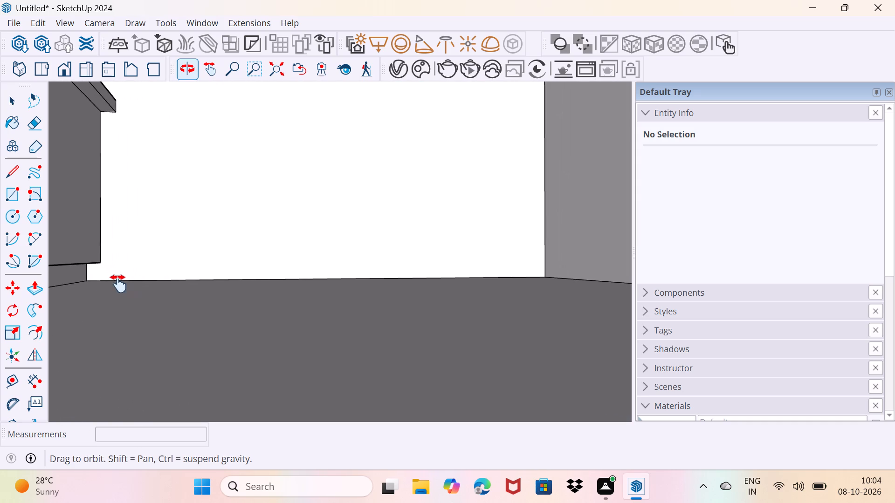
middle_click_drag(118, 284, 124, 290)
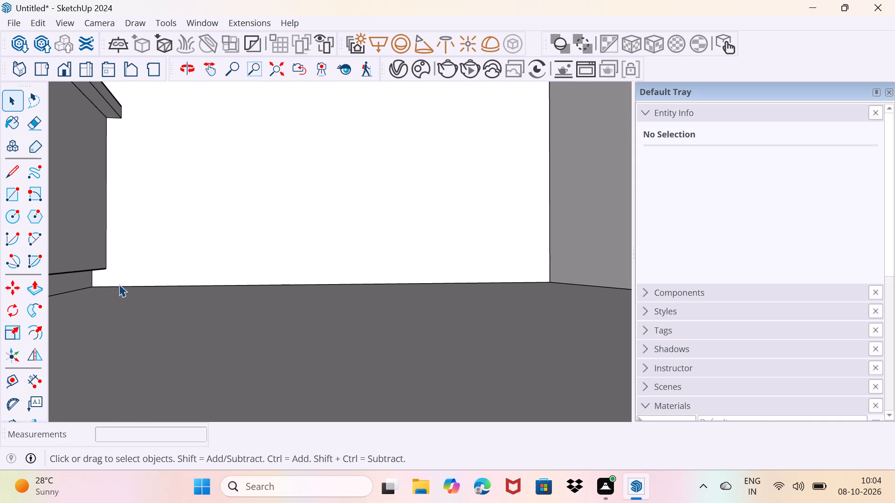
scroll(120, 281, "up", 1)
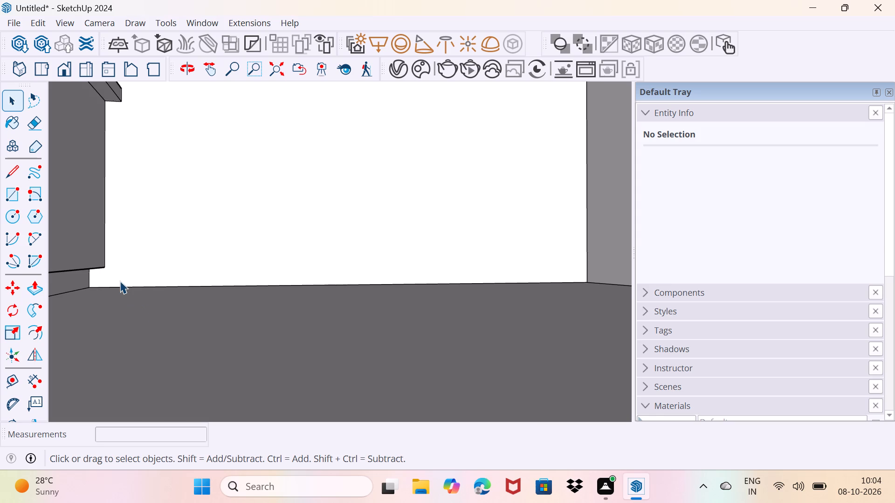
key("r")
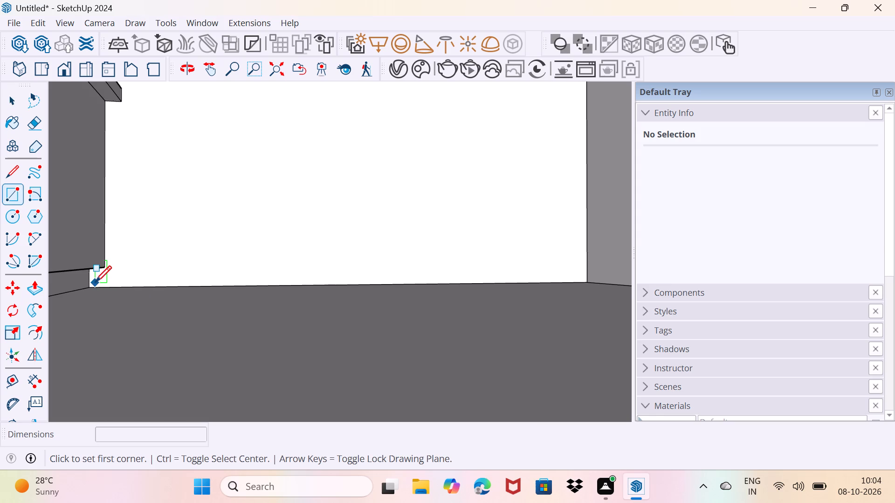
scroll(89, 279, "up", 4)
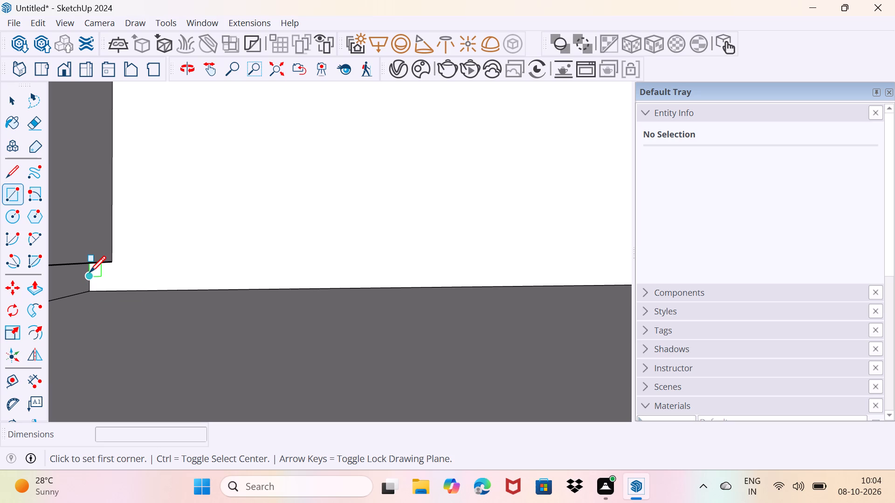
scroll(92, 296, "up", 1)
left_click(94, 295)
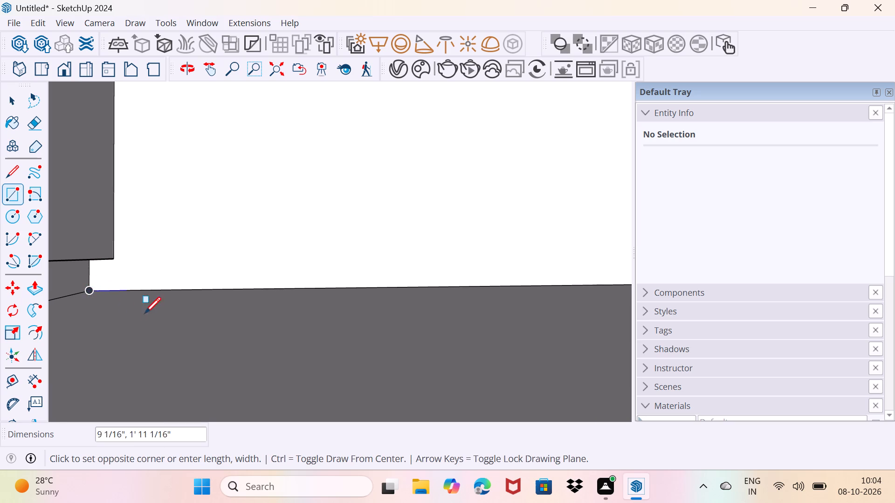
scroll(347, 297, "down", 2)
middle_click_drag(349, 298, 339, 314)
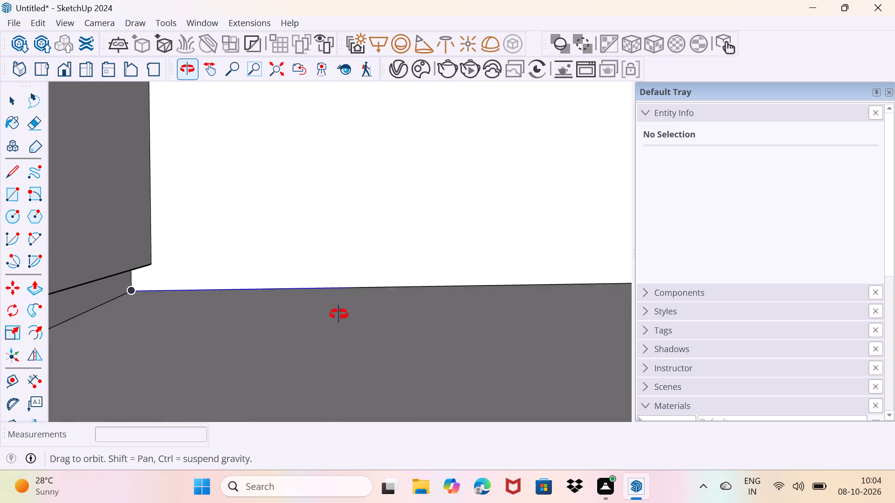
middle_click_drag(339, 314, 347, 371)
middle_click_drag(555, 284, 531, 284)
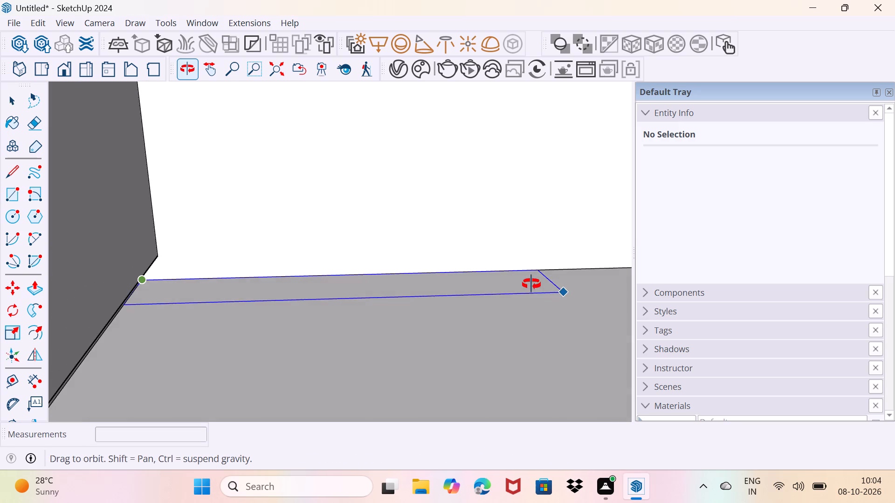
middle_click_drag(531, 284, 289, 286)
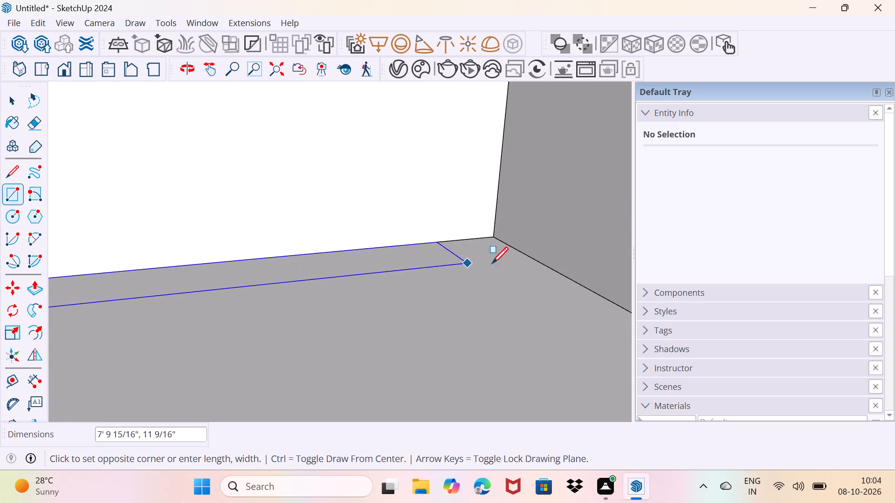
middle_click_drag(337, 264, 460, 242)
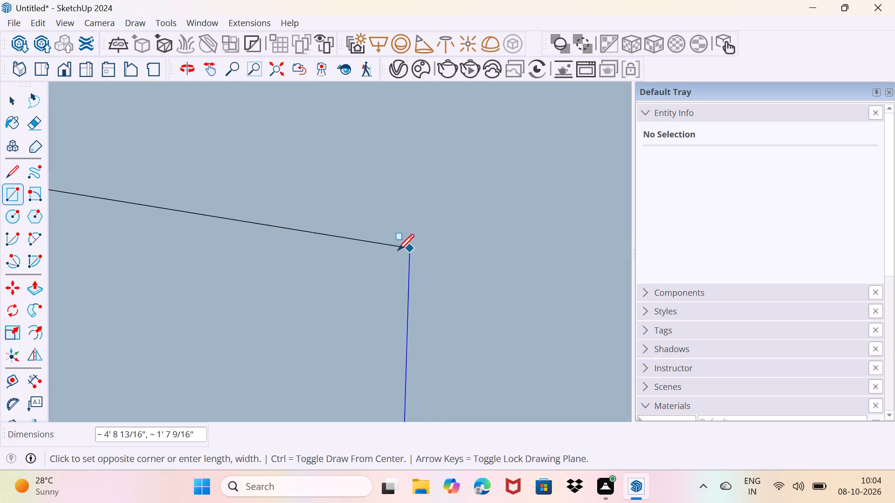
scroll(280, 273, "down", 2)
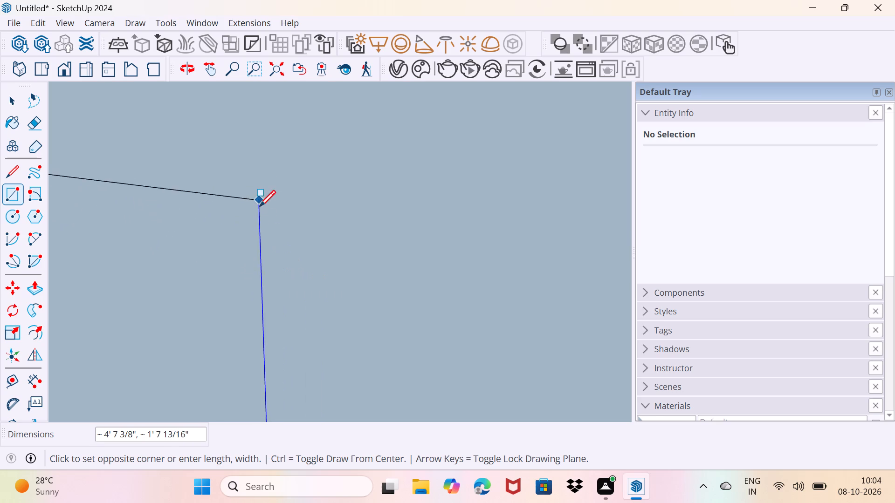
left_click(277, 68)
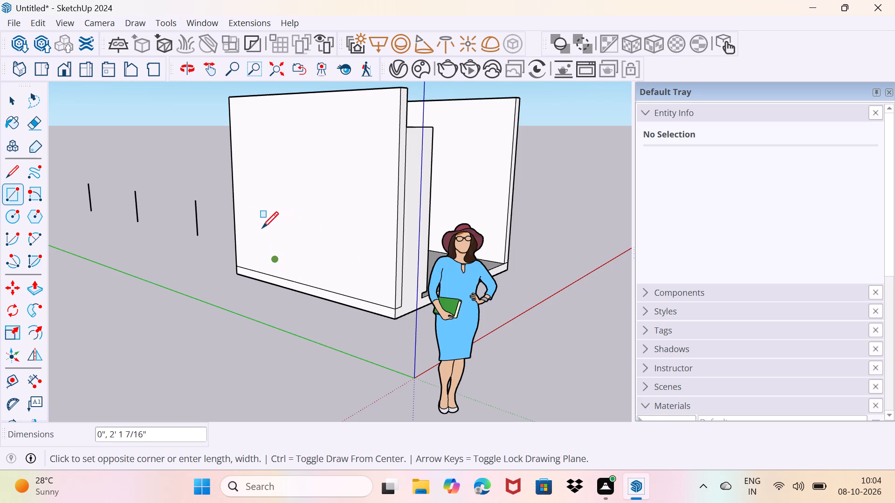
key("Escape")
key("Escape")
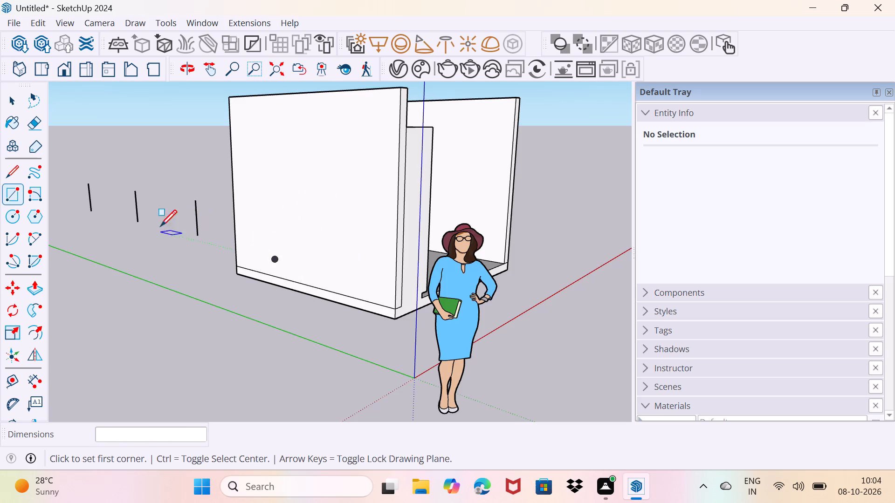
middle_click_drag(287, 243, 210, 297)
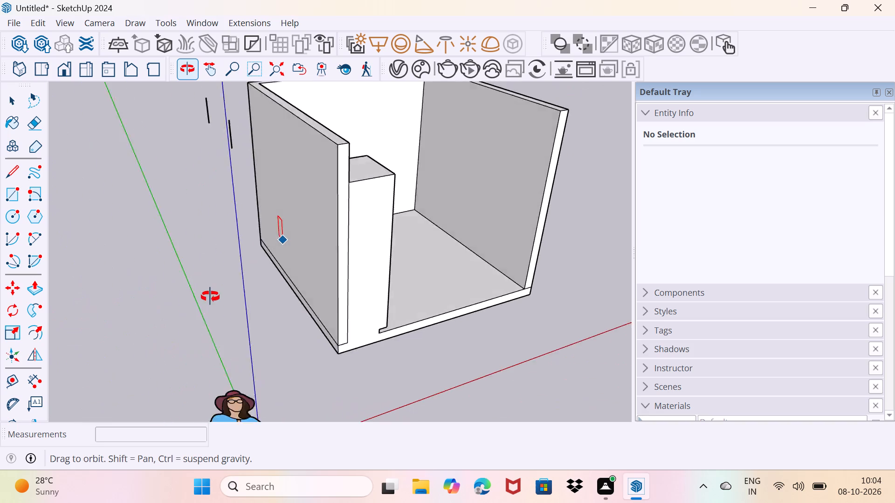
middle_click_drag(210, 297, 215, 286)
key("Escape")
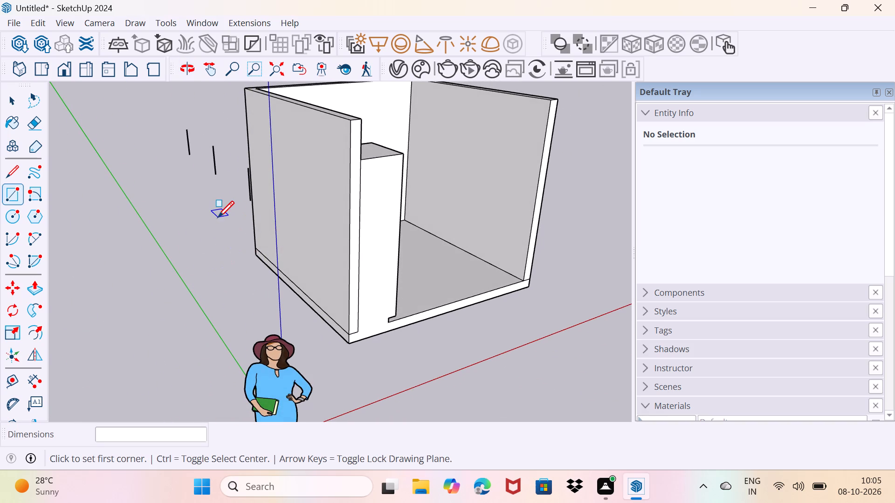
Delete the three stray vertical edges floating outside the room beyond the side wall.
key("space")
scroll(213, 210, "up", 1)
middle_click_drag(213, 210, 317, 212)
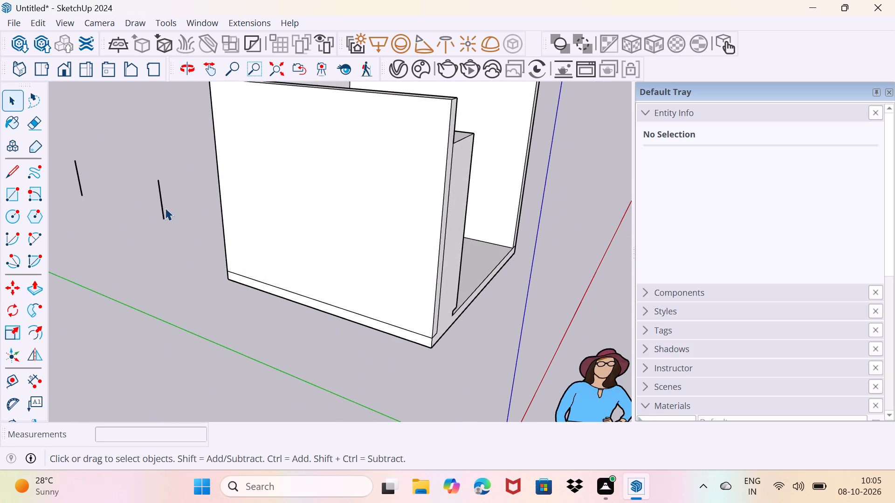
left_click(163, 209)
middle_click_drag(145, 218, 187, 224)
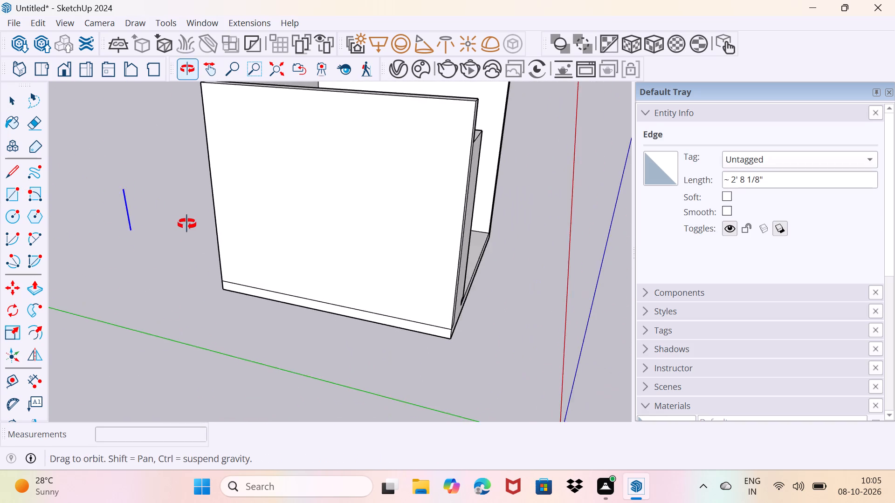
middle_click_drag(187, 224, 310, 244)
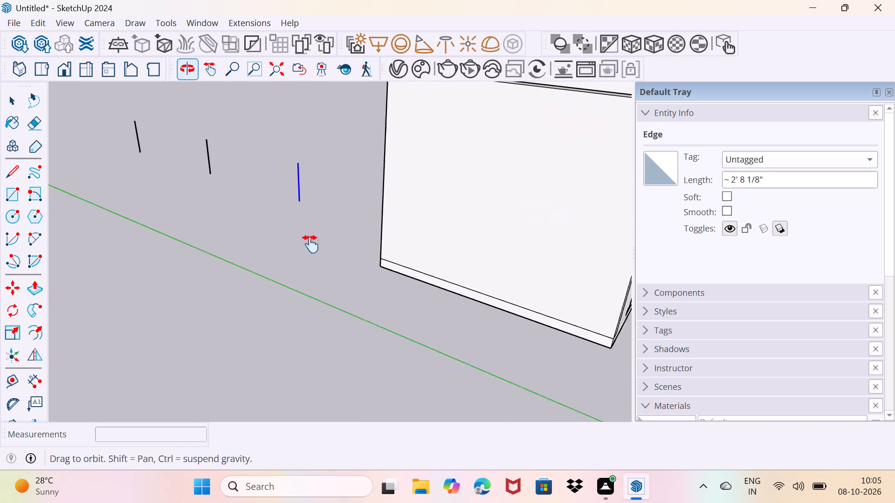
middle_click_drag(310, 244, 320, 253)
left_click(271, 190)
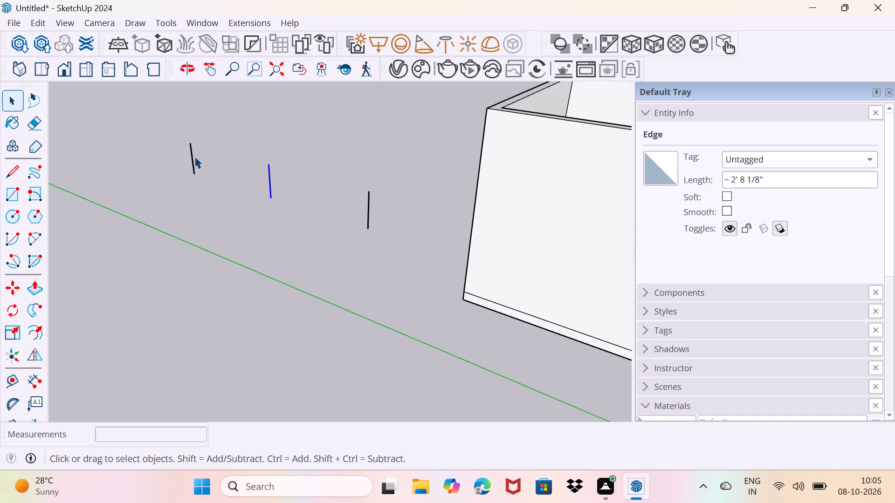
left_click(191, 156, "shift")
left_click(368, 209, "shift")
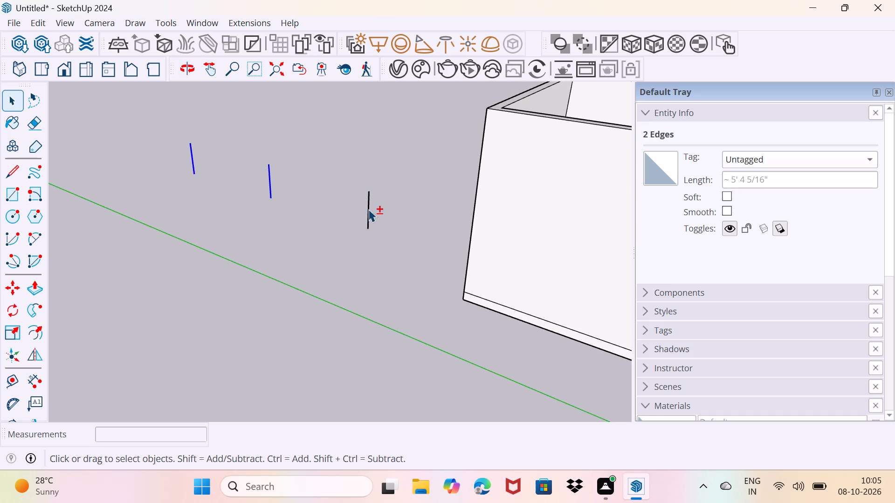
key("Delete")
Copy the base block's near vertical front edge to the front face's far bottom corner and array it with *4.
scroll(416, 237, "down", 3)
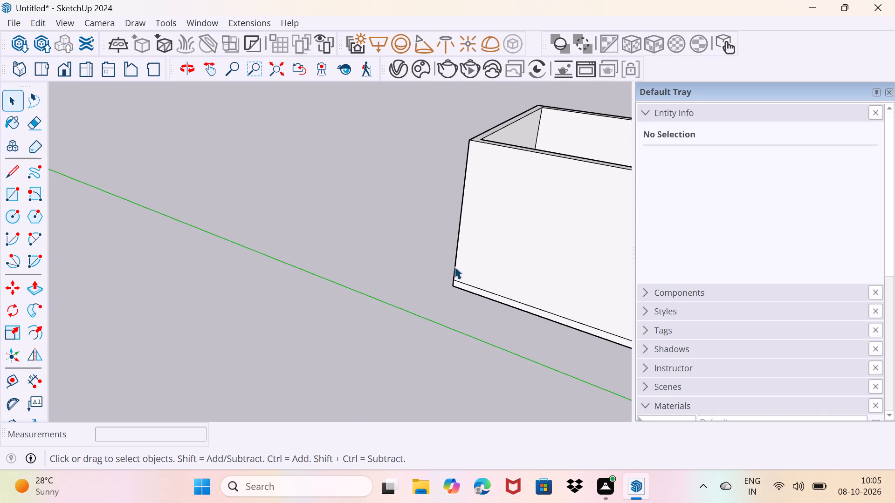
middle_click_drag(454, 266, 237, 260)
middle_click_drag(486, 295, 260, 320)
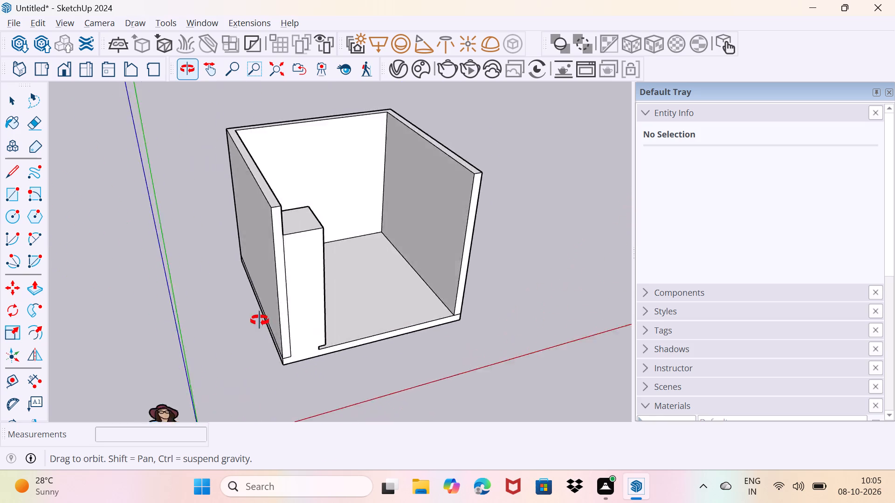
middle_click_drag(260, 320, 171, 251)
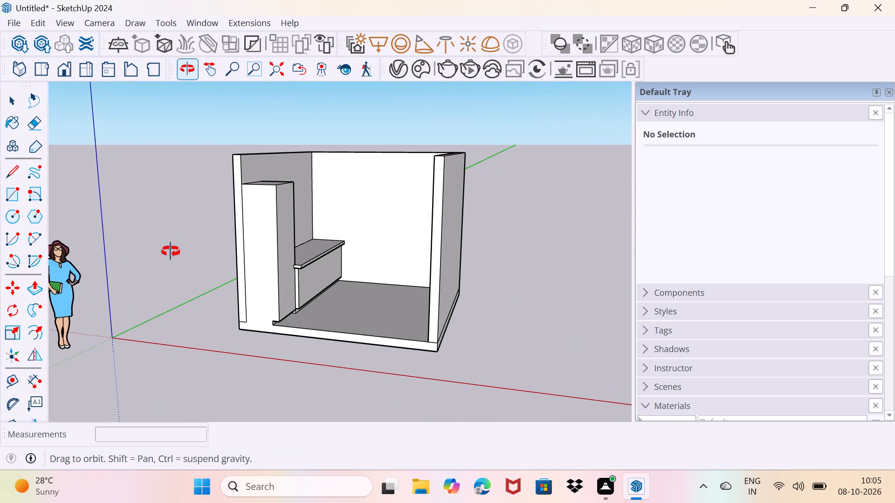
middle_click_drag(171, 251, 172, 252)
scroll(287, 288, "up", 2)
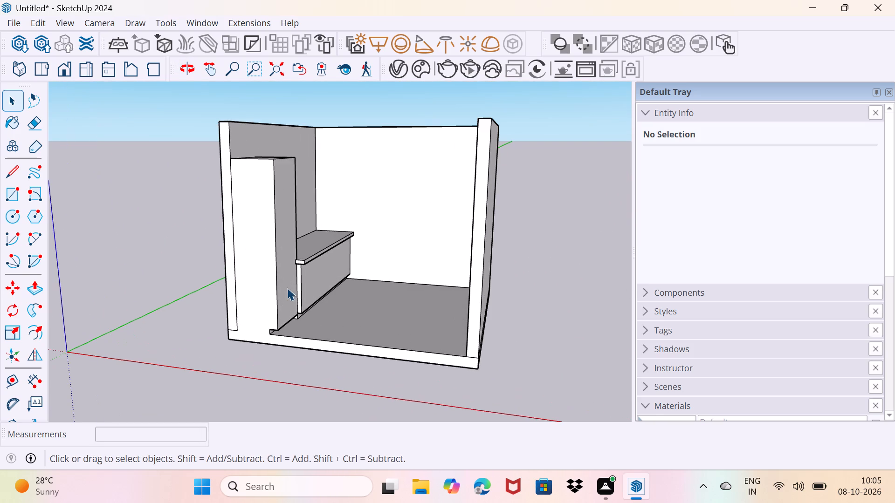
scroll(305, 280, "up", 6)
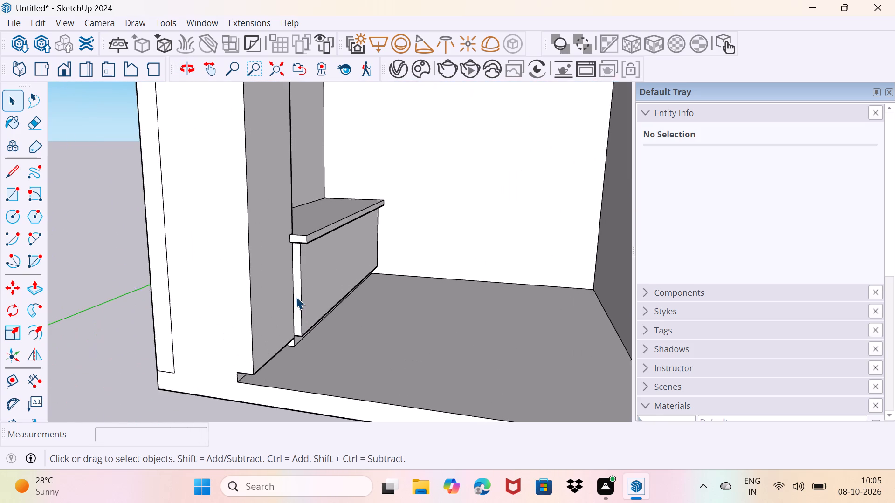
scroll(296, 297, "up", 1)
left_click(301, 297)
scroll(303, 335, "up", 4)
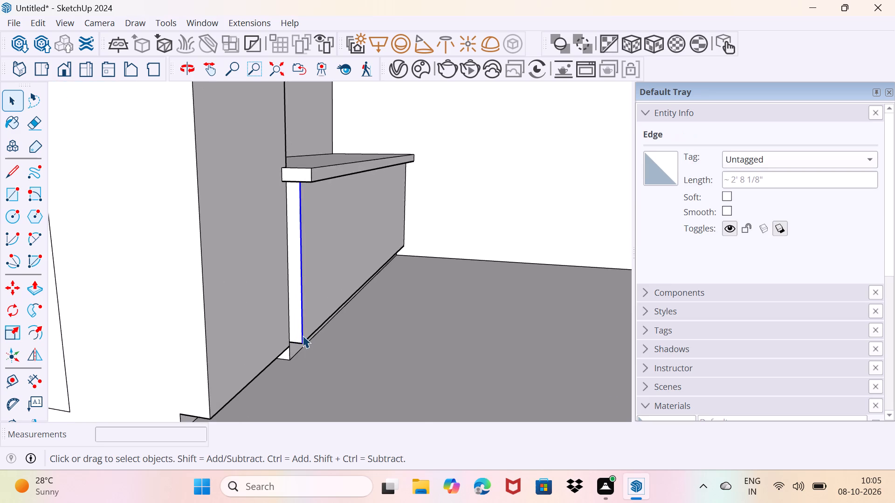
scroll(303, 335, "up", 4)
middle_click_drag(306, 337, 248, 338)
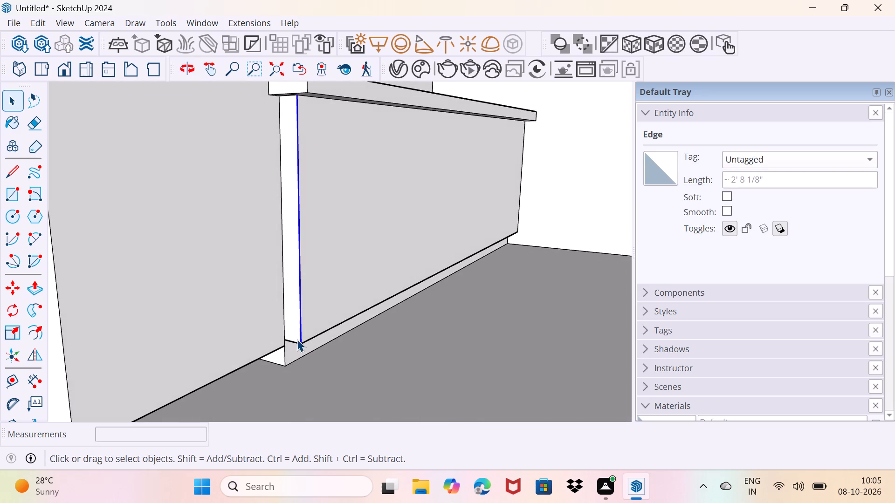
key("m")
left_click(303, 341)
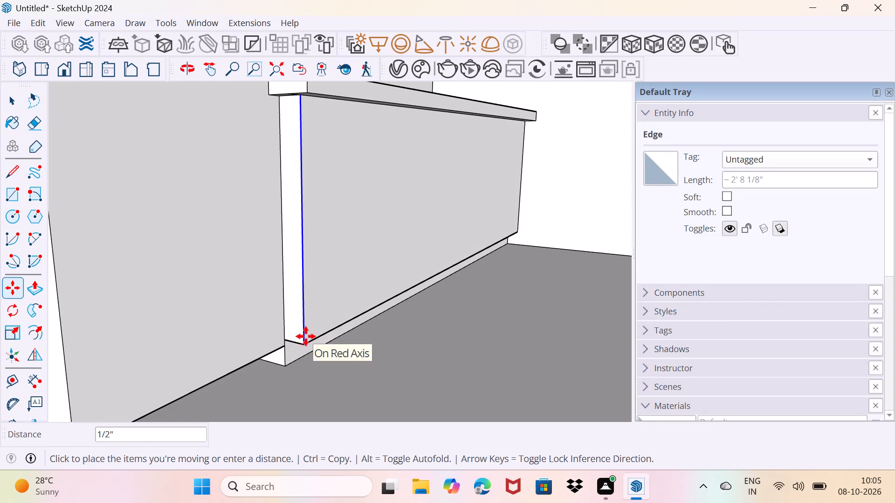
scroll(518, 230, "up", 5)
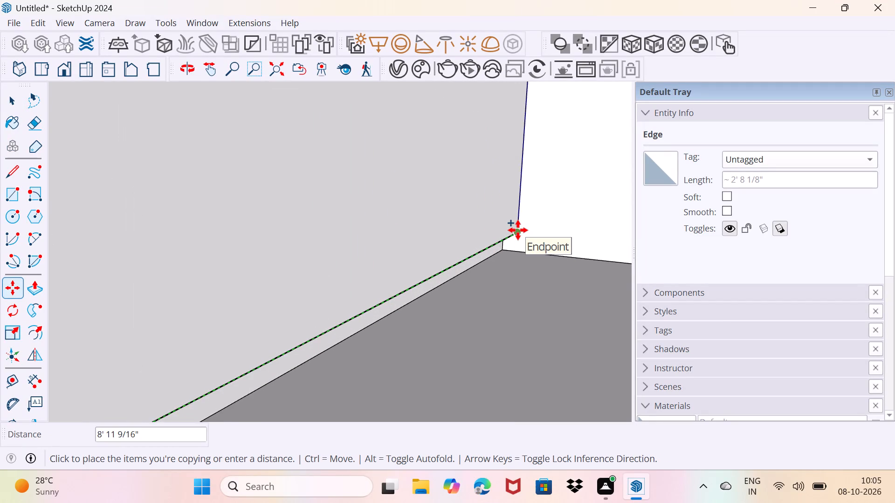
scroll(518, 230, "up", 9)
left_click(518, 236)
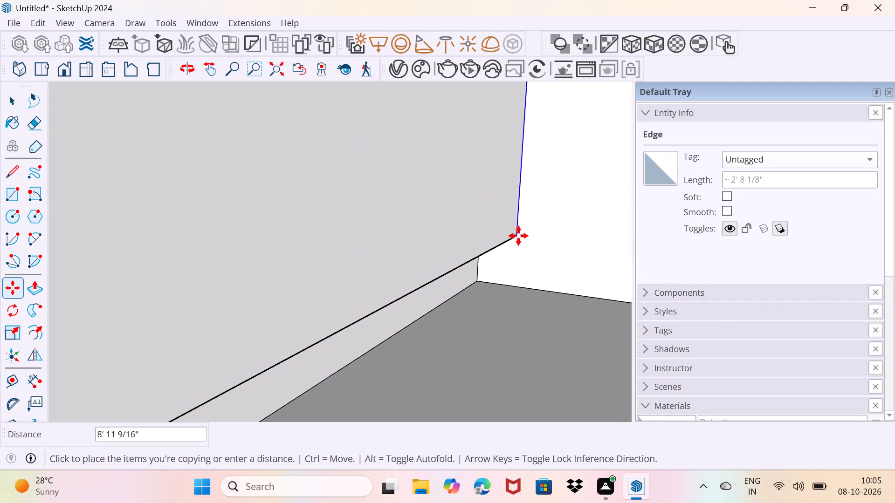
key("shift+asterisk")
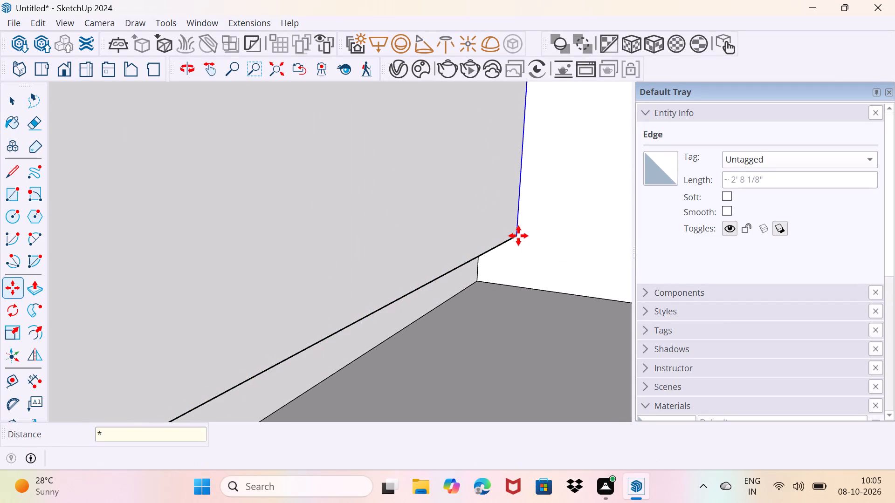
key("4")
key("Return")
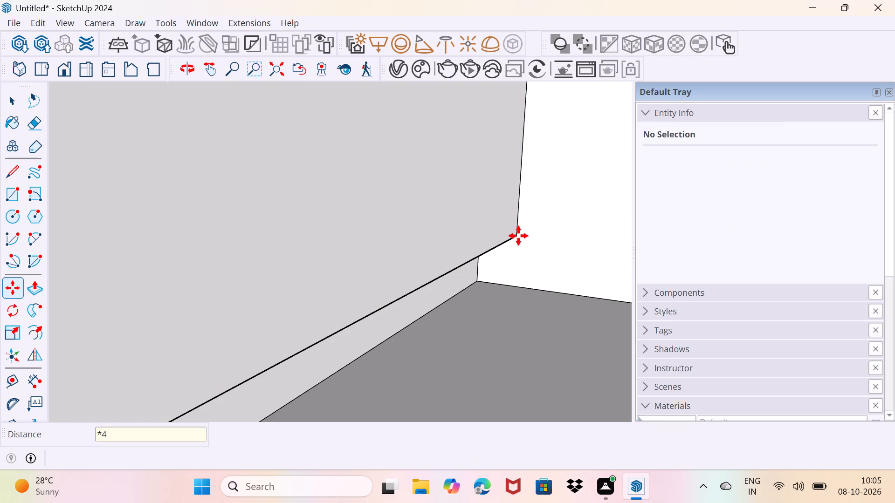
Examine the base block's front face and the outside of the side wall from several viewpoints for the arrayed edges.
scroll(518, 241, "down", 4)
scroll(431, 272, "down", 15)
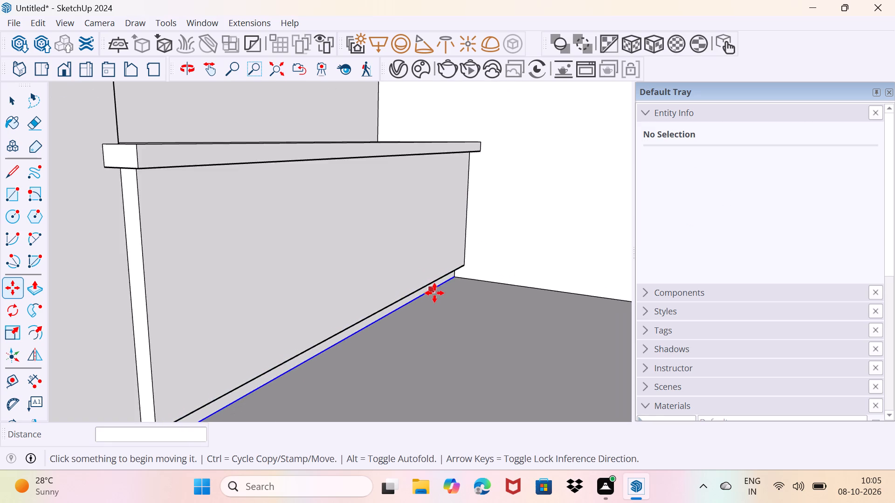
scroll(434, 293, "down", 7)
middle_click_drag(371, 300, 614, 341)
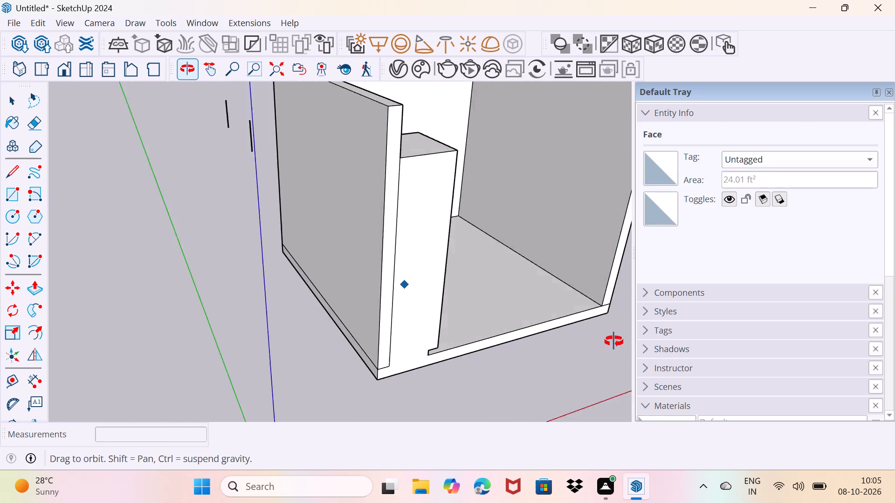
middle_click_drag(614, 341, 357, 319)
scroll(357, 319, "down", 1)
key("Escape")
key("Escape")
middle_click_drag(253, 355, 176, 335)
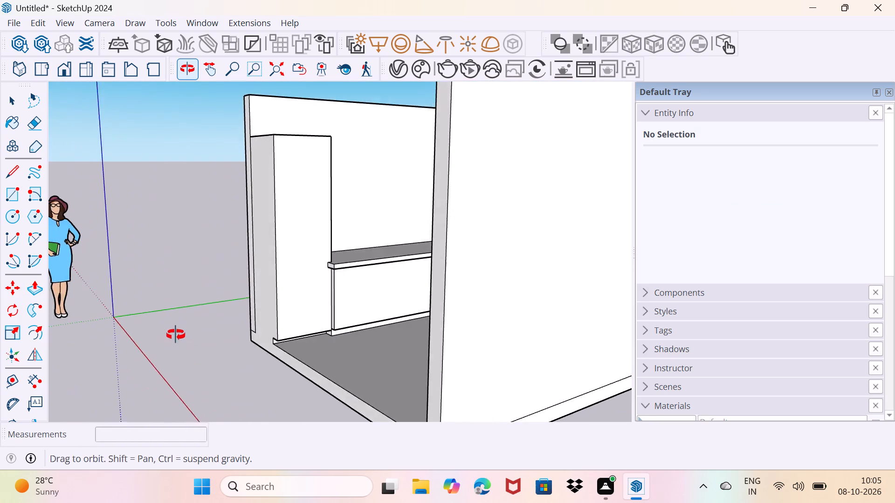
middle_click_drag(176, 335, 248, 328)
scroll(369, 334, "up", 2)
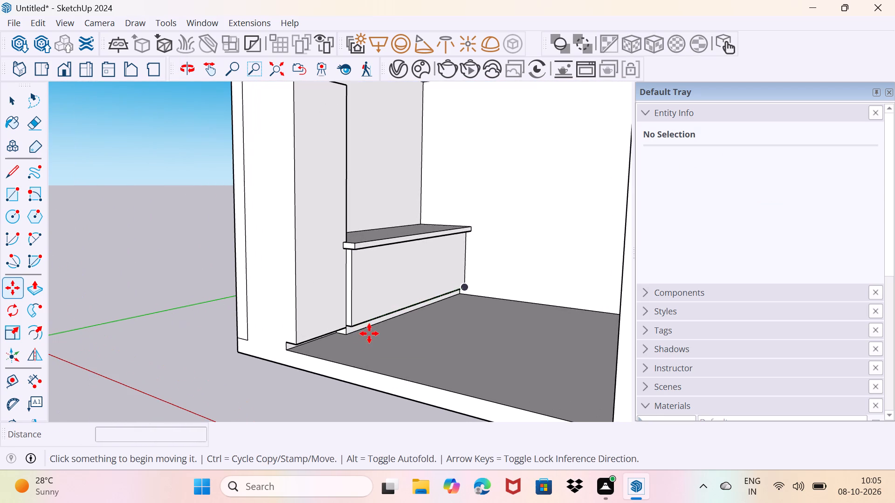
key("Escape")
key("space")
scroll(424, 385, "down", 2)
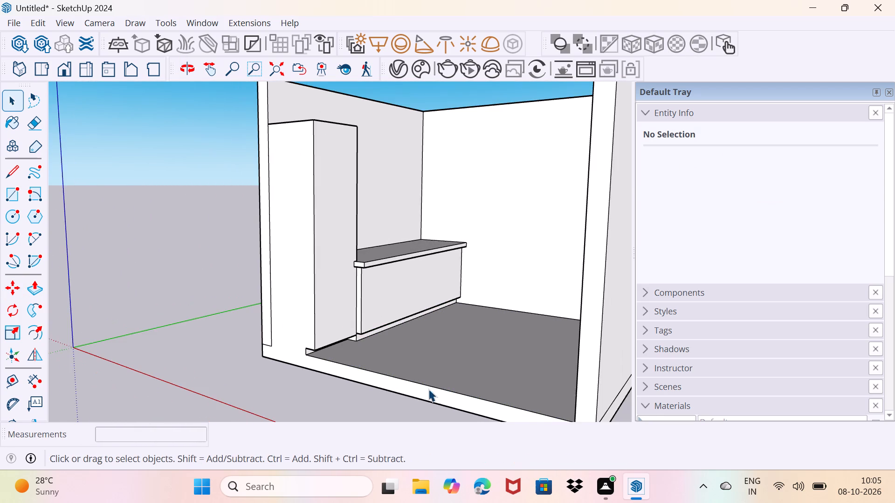
middle_click_drag(433, 391, 418, 370)
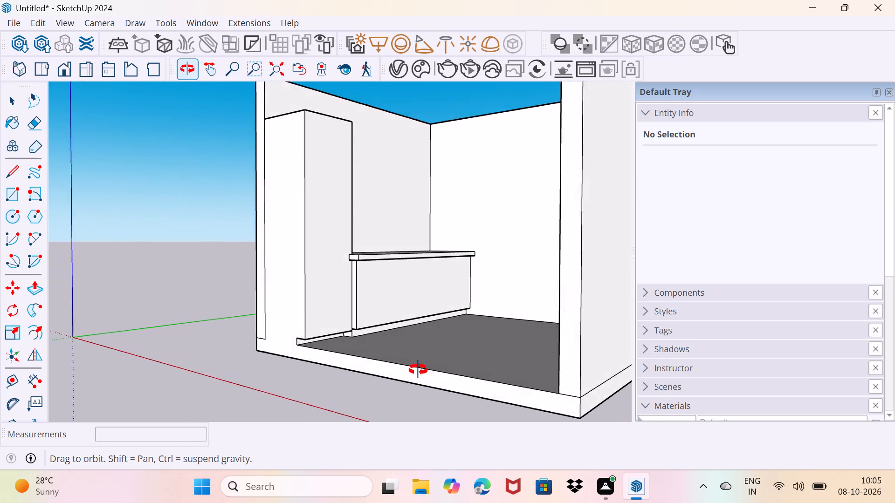
middle_click_drag(418, 370, 481, 442)
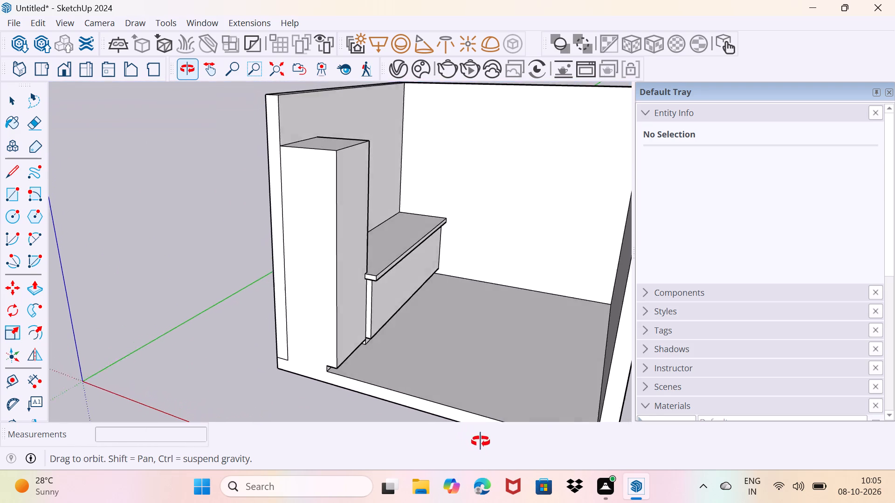
middle_click_drag(481, 442, 491, 440)
scroll(427, 267, "up", 2)
middle_click_drag(432, 284, 444, 283)
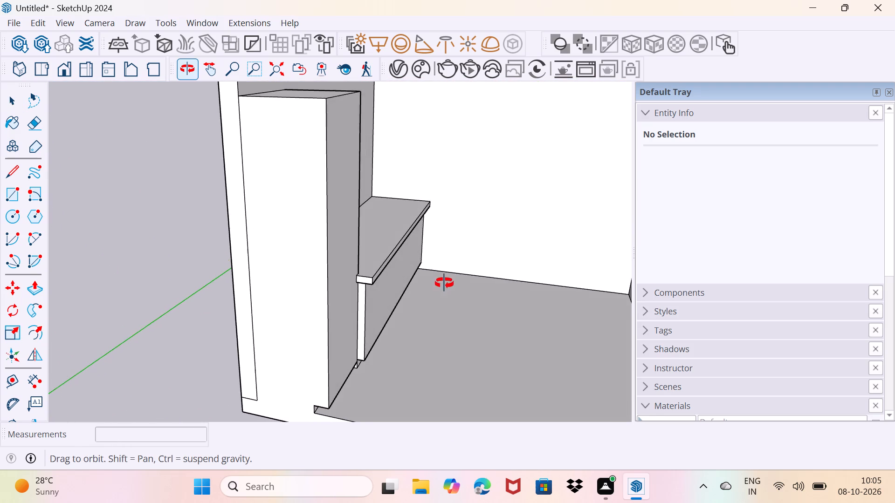
middle_click_drag(444, 283, 330, 256)
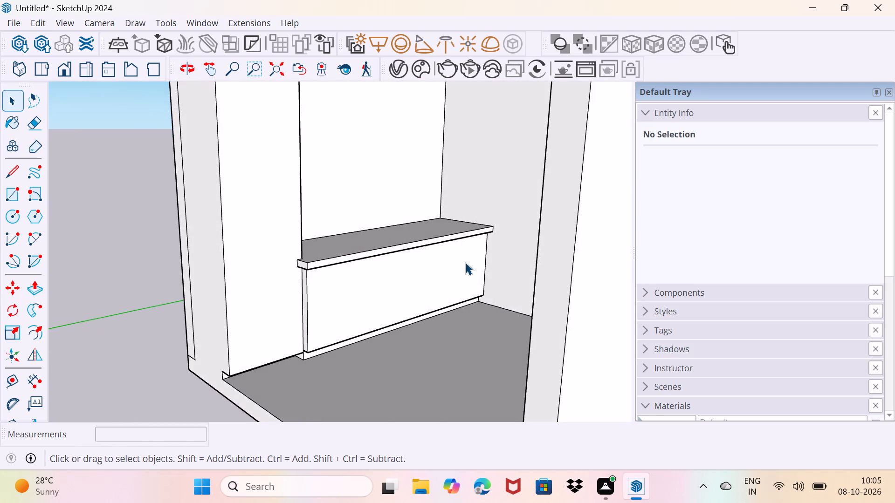
Draw a 2',2' rectangle on the base block's recessed plinth, starting from its upper corner at the far end.
scroll(466, 261, "up", 3)
middle_click_drag(489, 250, 484, 180)
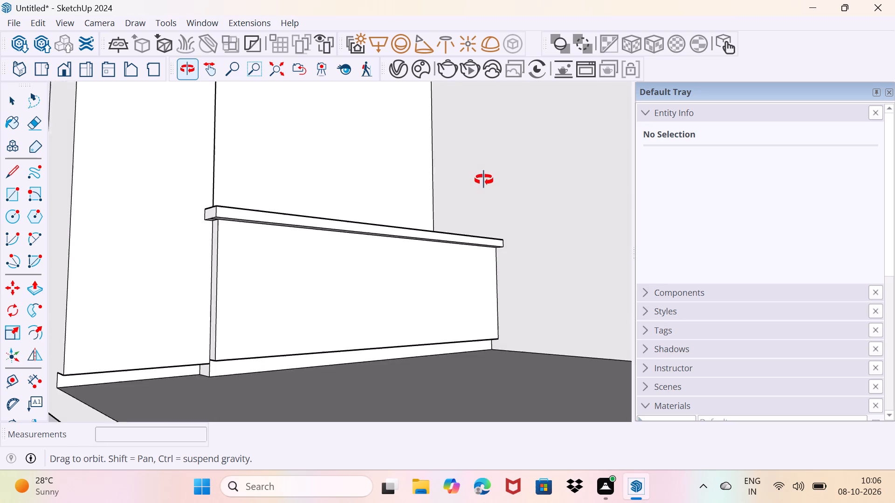
middle_click_drag(484, 180, 494, 162)
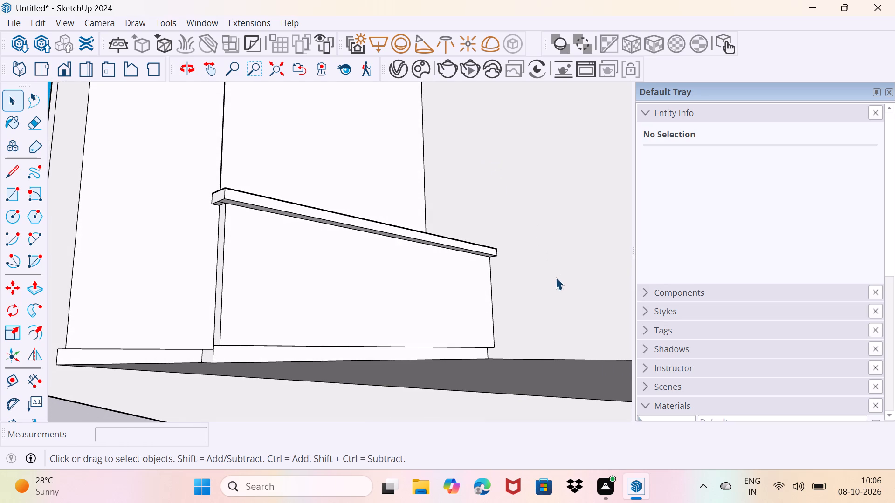
scroll(485, 341, "up", 2)
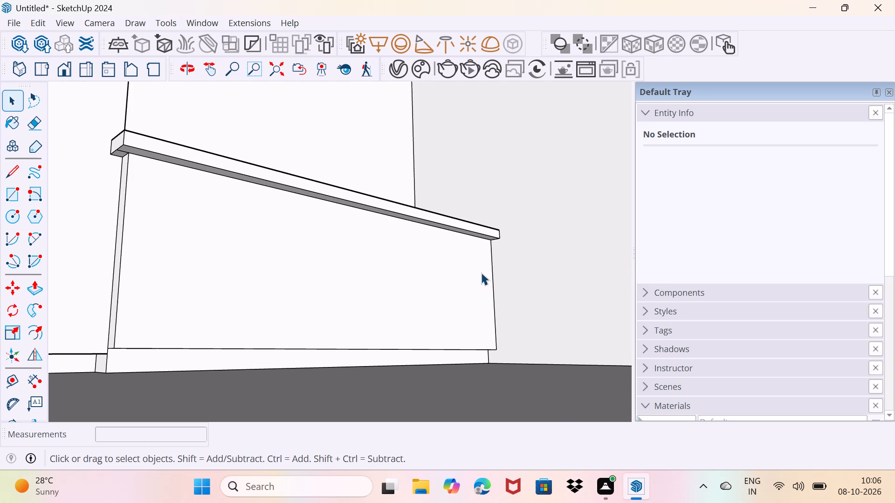
scroll(478, 360, "up", 8)
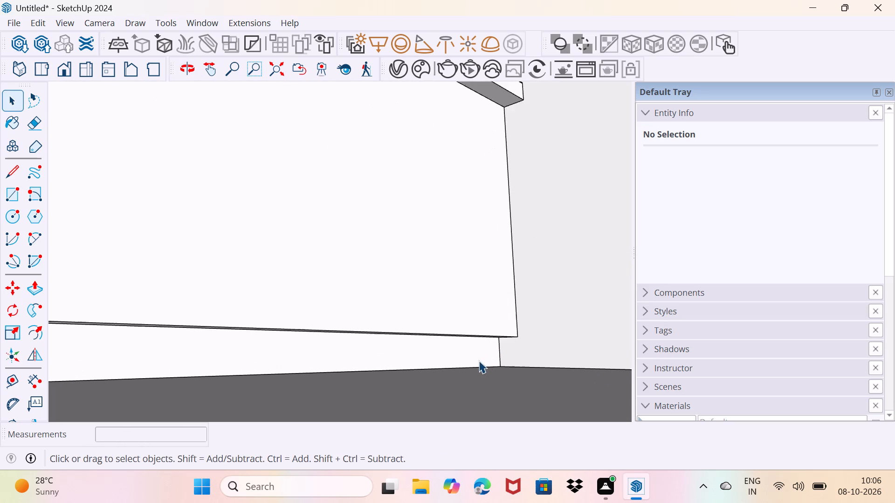
scroll(479, 360, "up", 4)
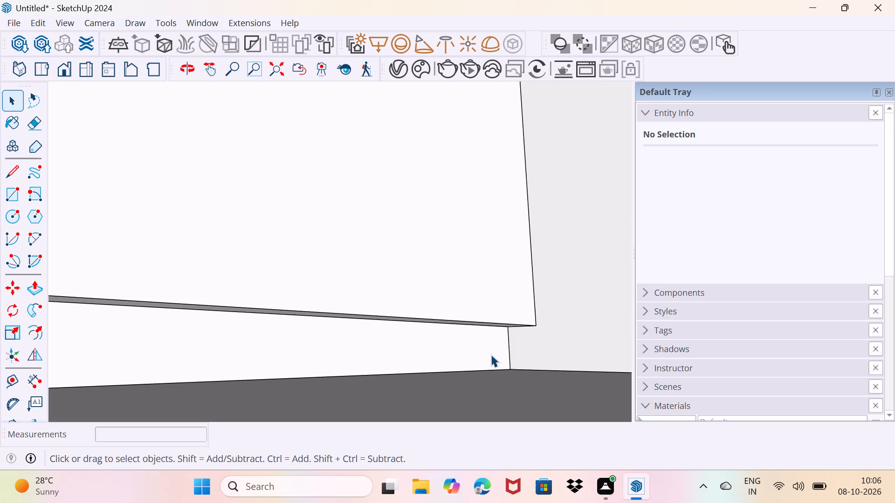
key("r")
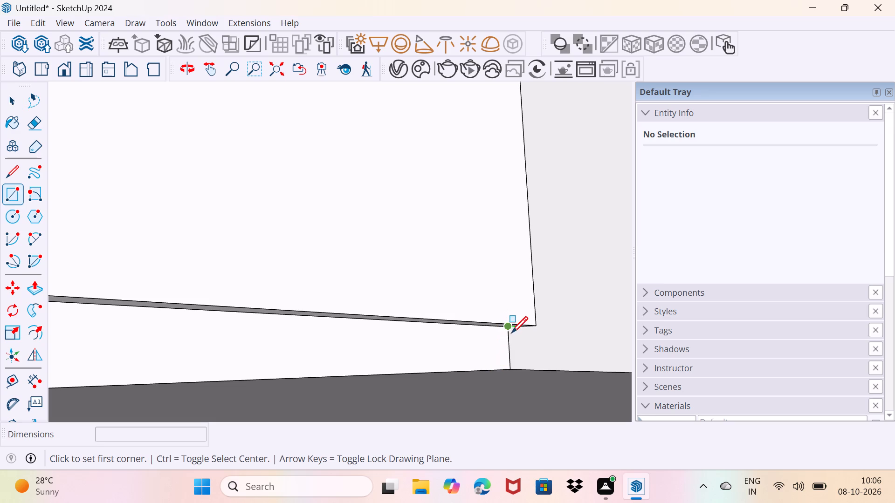
left_click(507, 329)
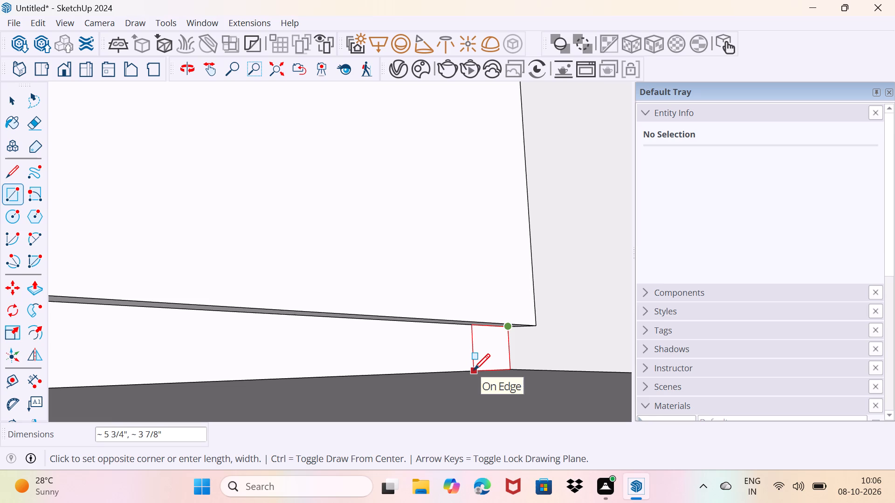
key("2")
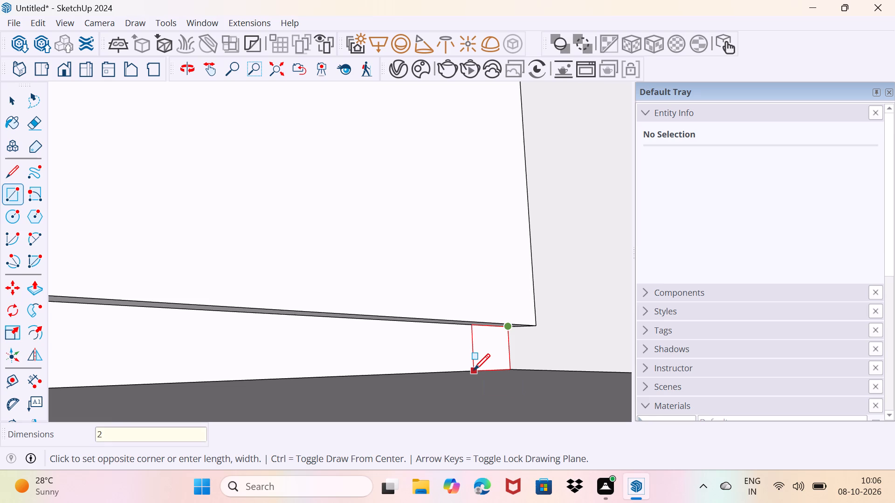
key("apostrophe")
type(",2'")
key("Return")
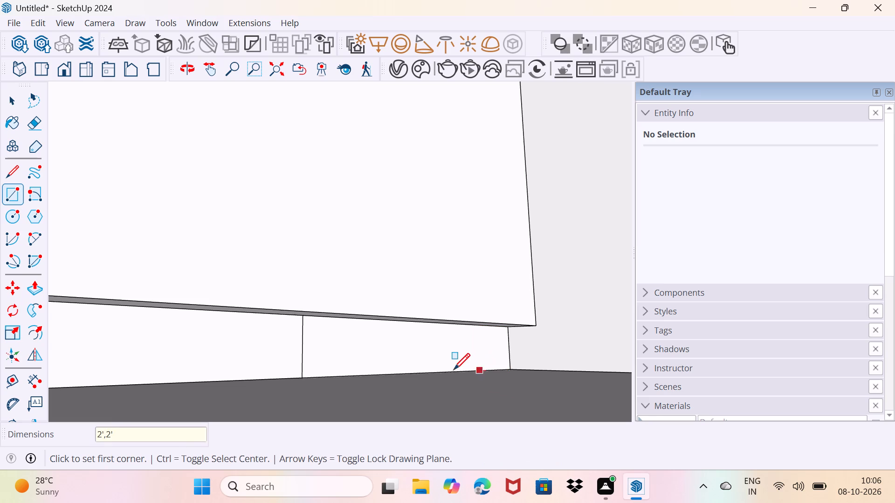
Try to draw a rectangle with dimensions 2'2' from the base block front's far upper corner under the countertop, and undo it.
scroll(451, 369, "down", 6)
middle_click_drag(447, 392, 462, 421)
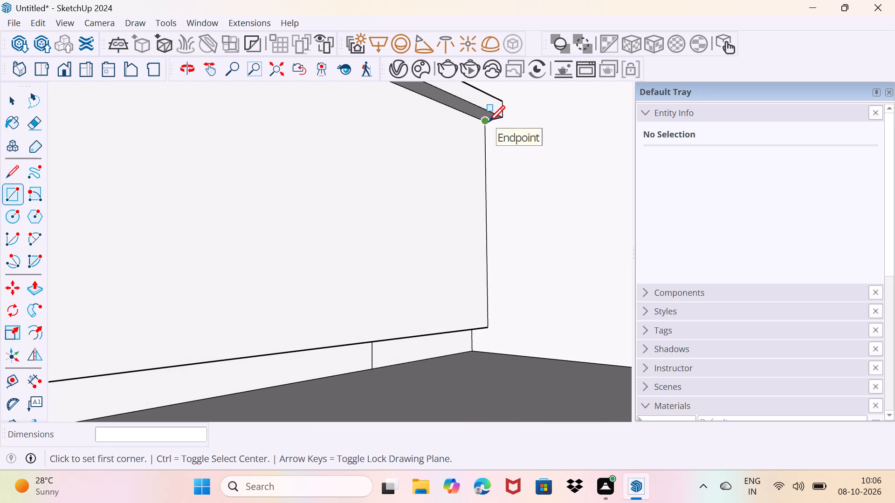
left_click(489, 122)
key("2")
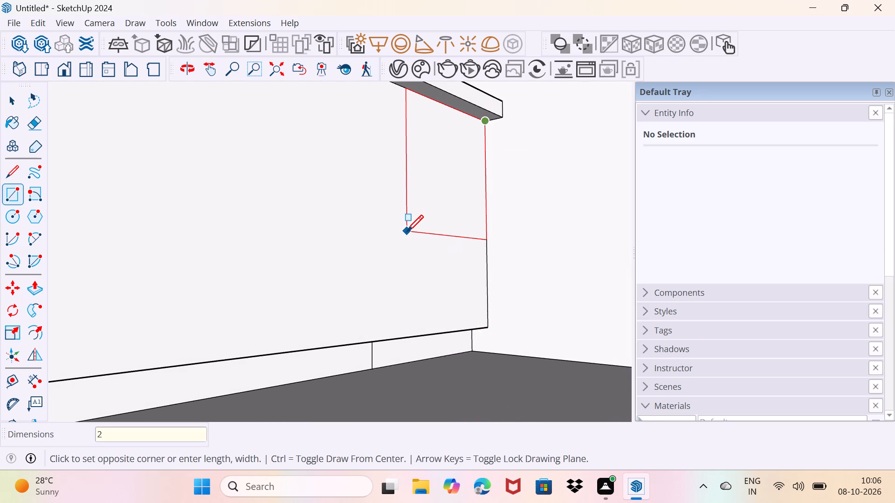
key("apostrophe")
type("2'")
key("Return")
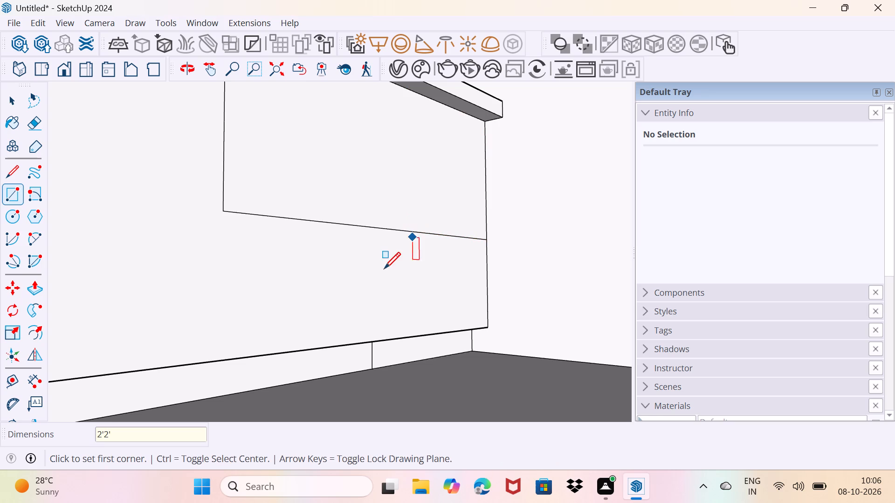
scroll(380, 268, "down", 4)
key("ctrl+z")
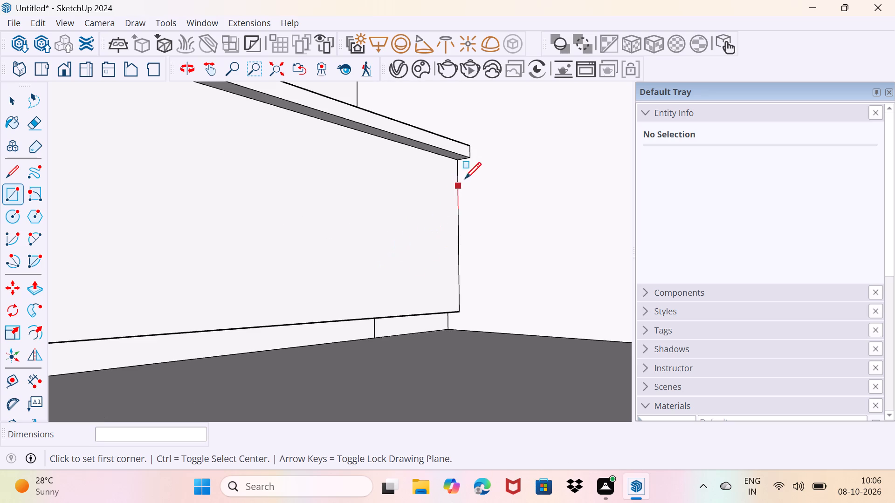
Draw a 2',2' rectangle on the base block's front face from its far upper corner under the countertop.
left_click(457, 163)
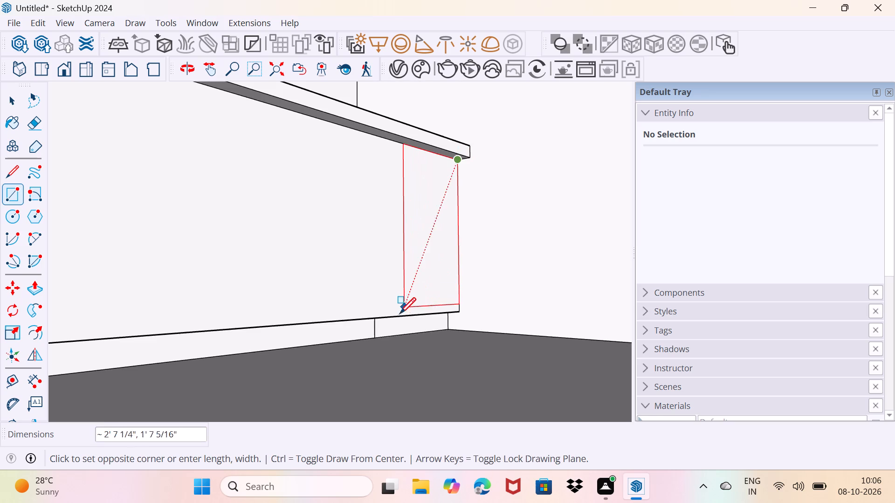
key("2")
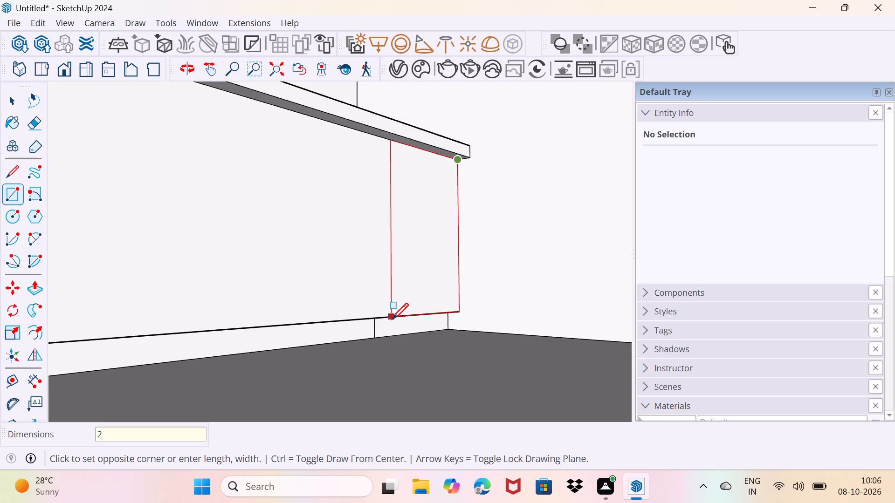
key("apostrophe")
key("comma")
type("2'")
key("Return")
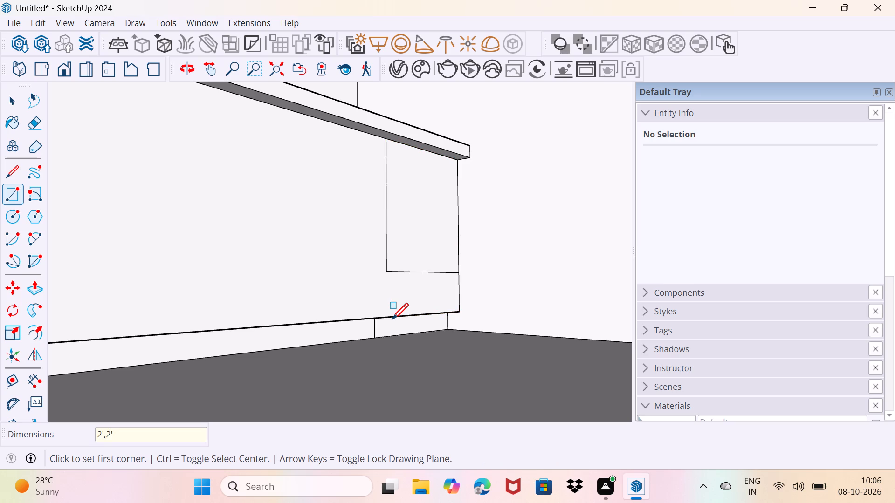
scroll(394, 276, "up", 2)
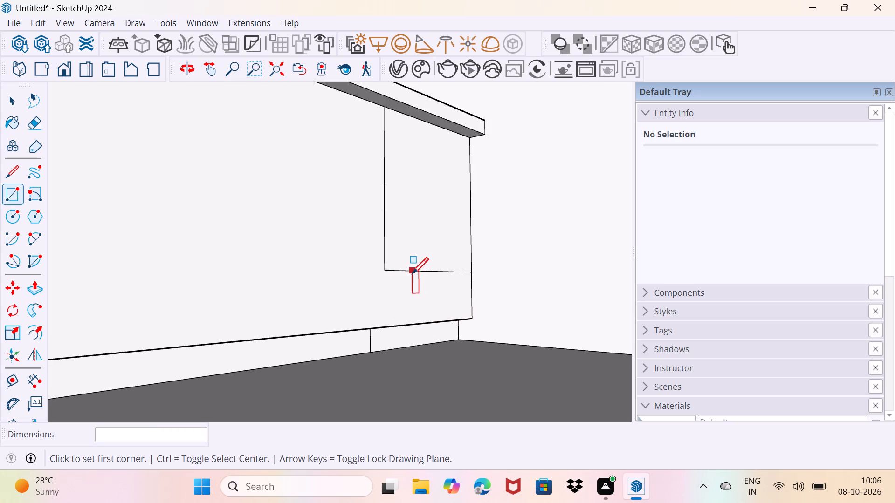
scroll(412, 273, "up", 2)
middle_click_drag(412, 273, 422, 312)
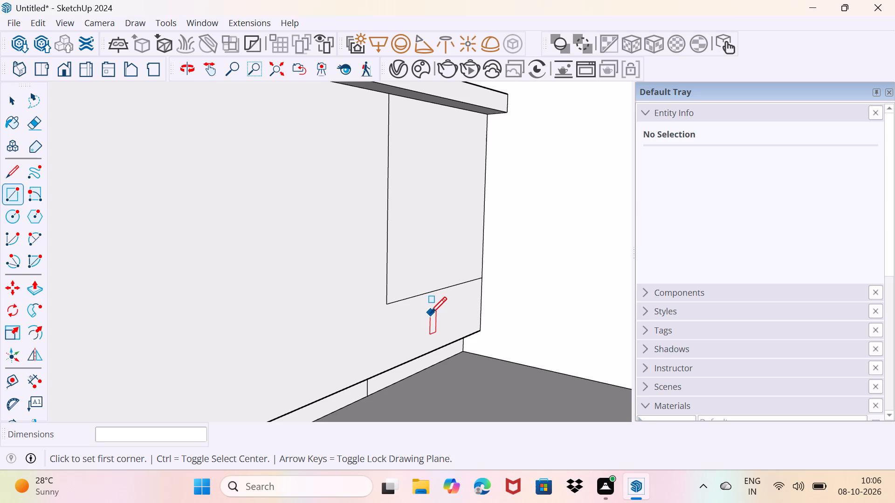
key("Escape")
Move the 2' rectangle's lower edge down onto the bottom edge of the base block's front face.
key("space")
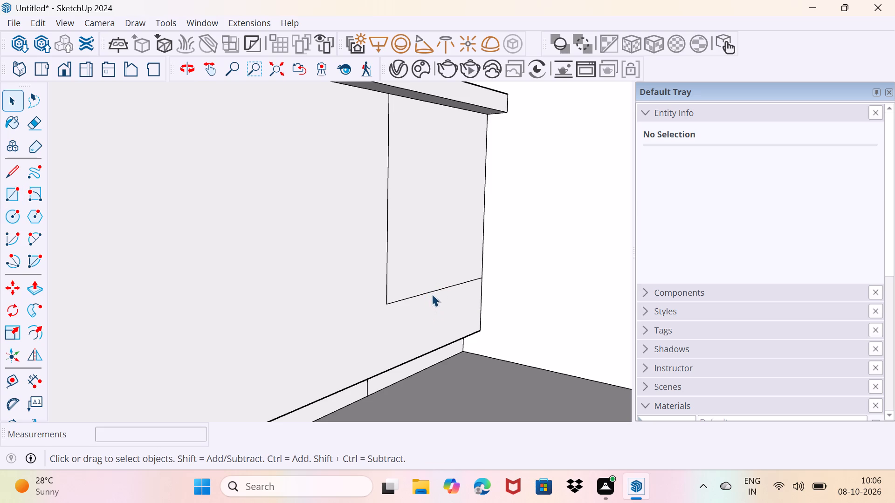
left_click(427, 291)
scroll(427, 293, "up", 1)
key("m")
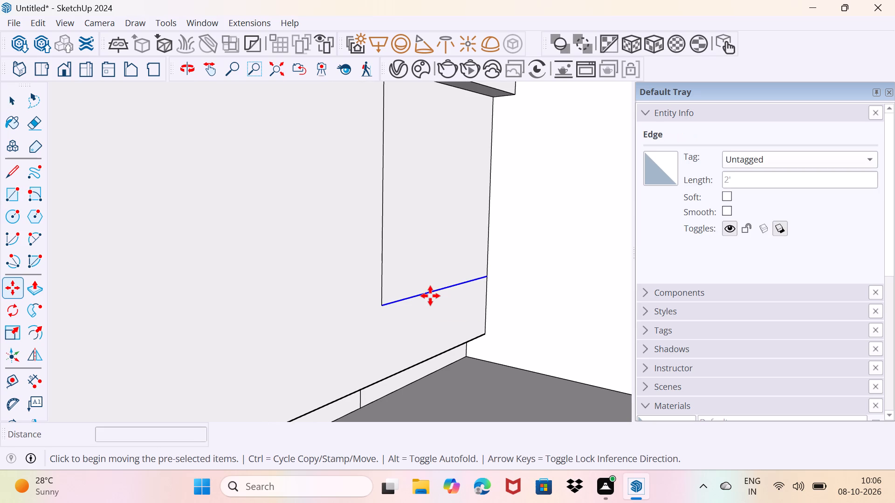
left_click(435, 292)
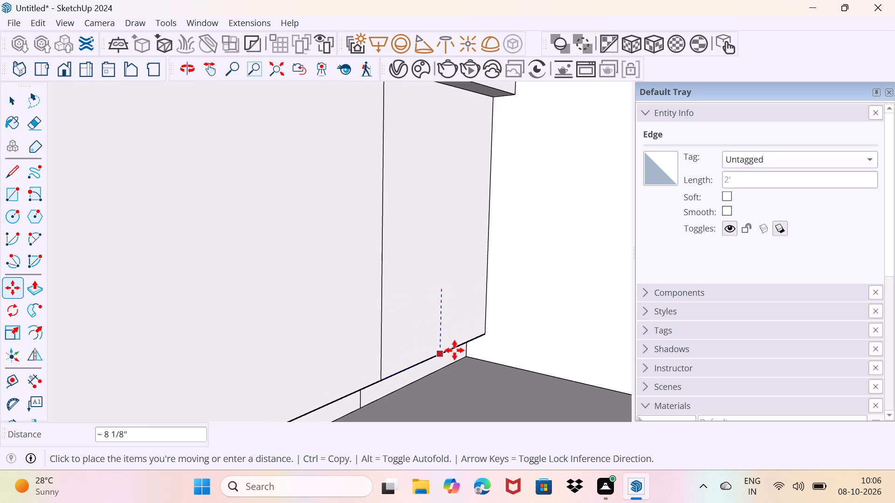
left_click(455, 351)
Push/Pull the far plinth section outward about 2 13/16", flush with the base block's front face.
scroll(454, 351, "down", 4)
middle_click_drag(455, 365, 464, 367)
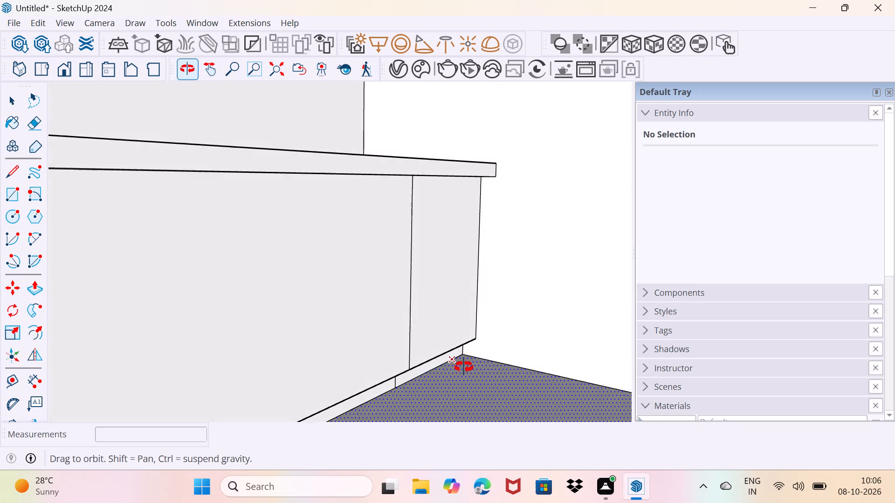
middle_click_drag(464, 367, 483, 352)
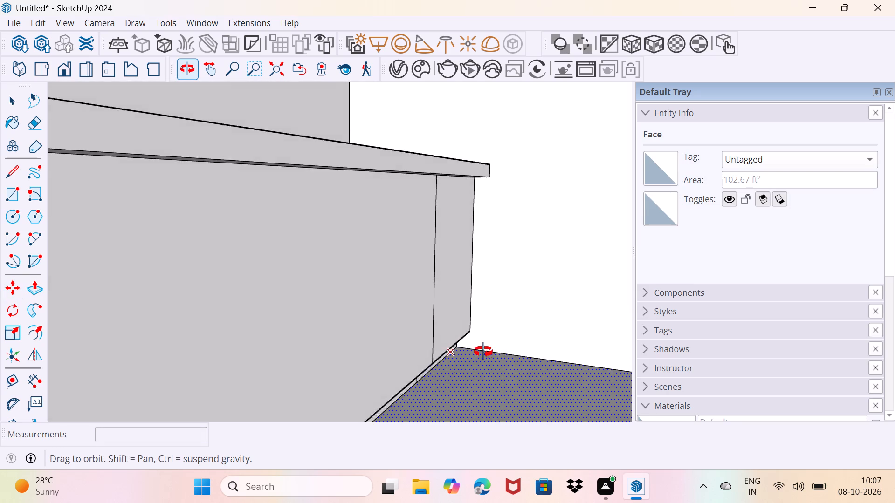
middle_click_drag(483, 352, 483, 351)
key("space")
scroll(448, 377, "down", 1)
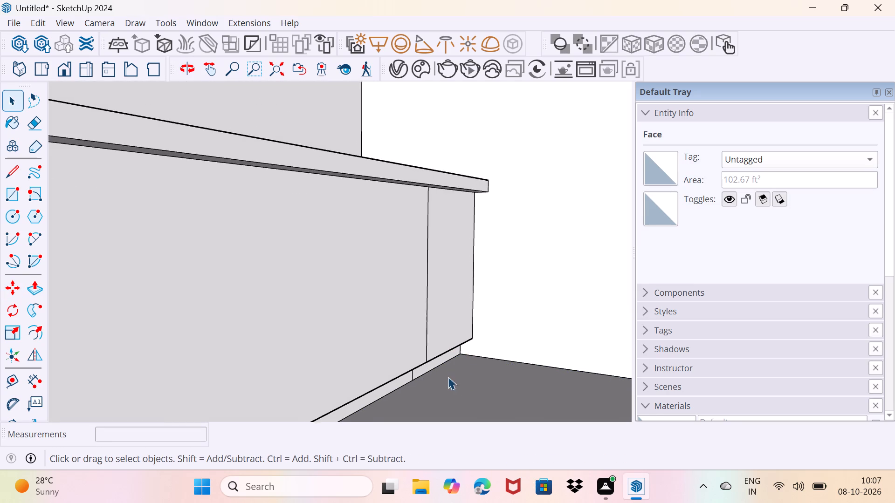
scroll(448, 377, "down", 1)
left_click(430, 367)
scroll(430, 367, "up", 2)
scroll(430, 367, "down", 3)
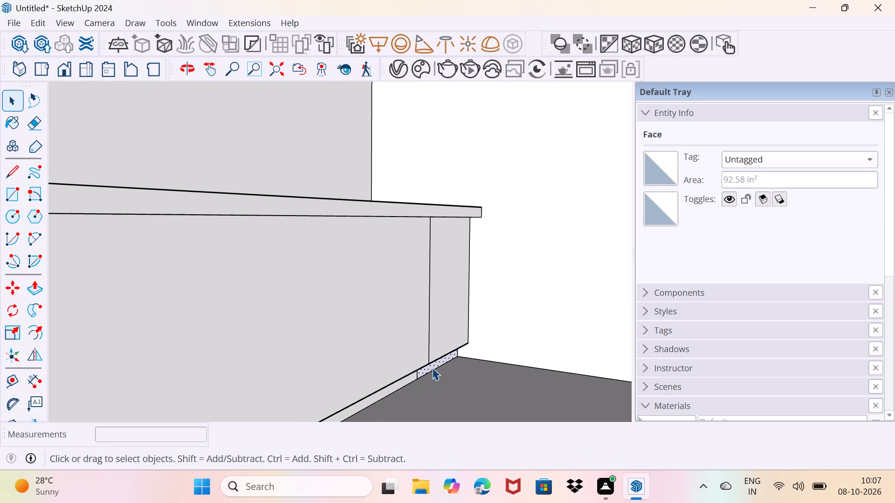
middle_click_drag(432, 367, 458, 345)
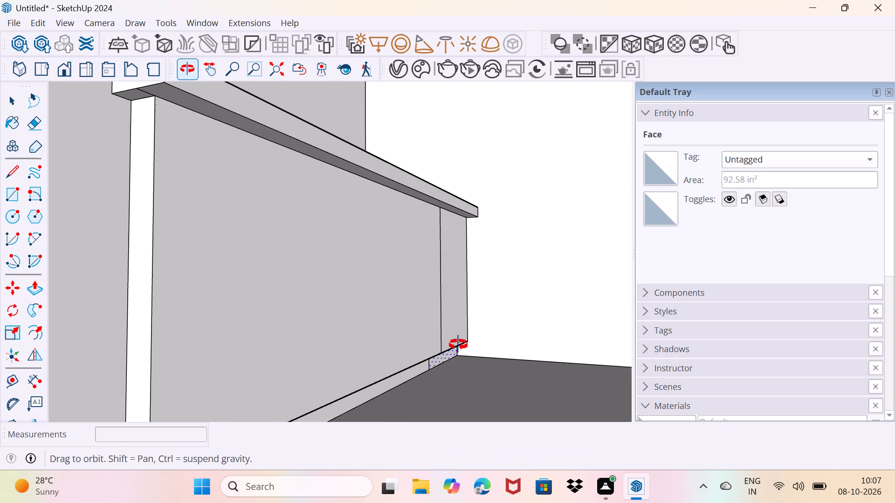
middle_click_drag(458, 345, 338, 298)
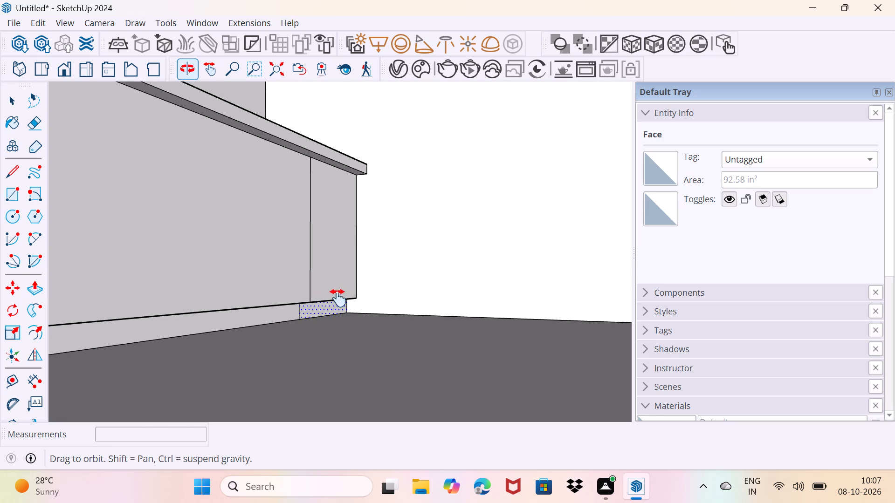
middle_click_drag(338, 298, 372, 316)
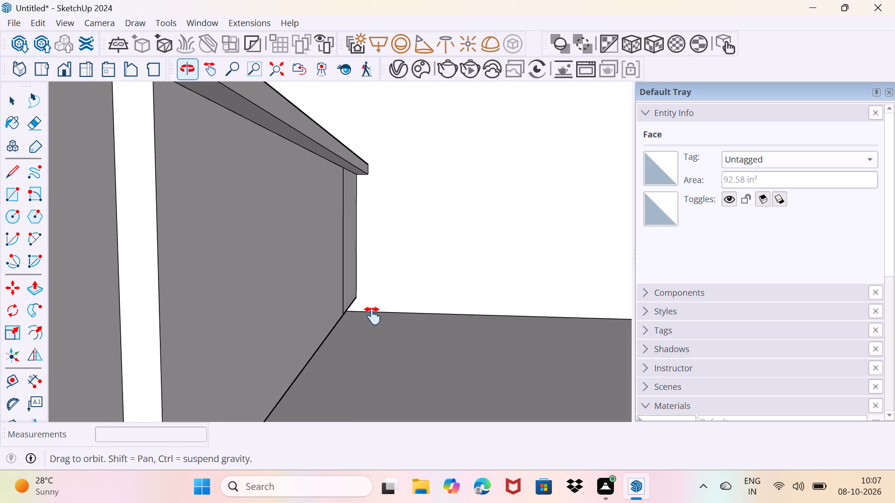
middle_click_drag(372, 316, 199, 279)
scroll(136, 268, "up", 2)
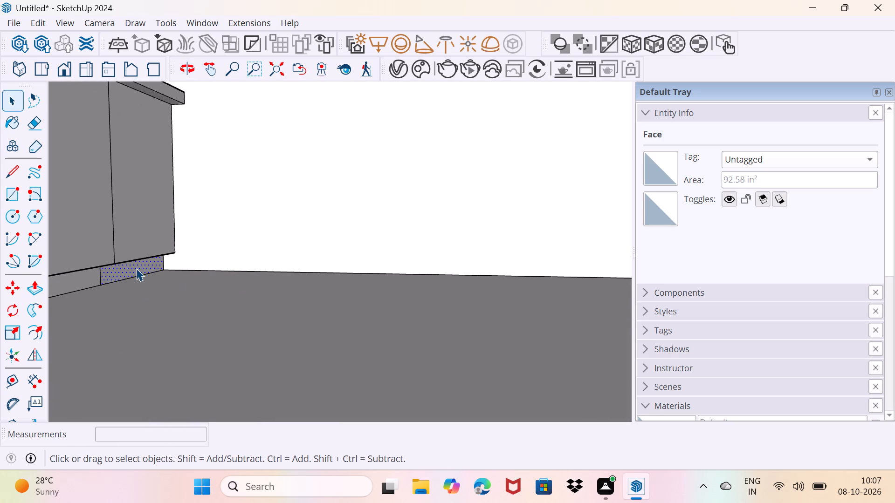
key("p")
left_click(133, 267)
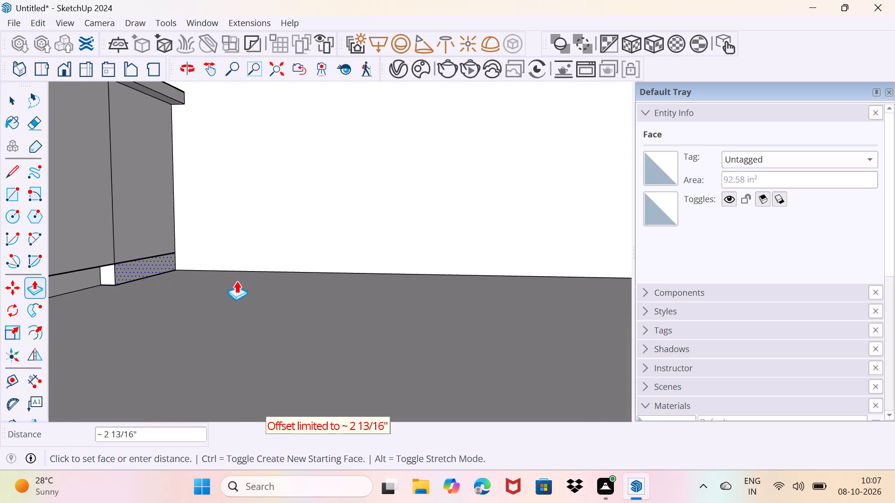
left_click(184, 275)
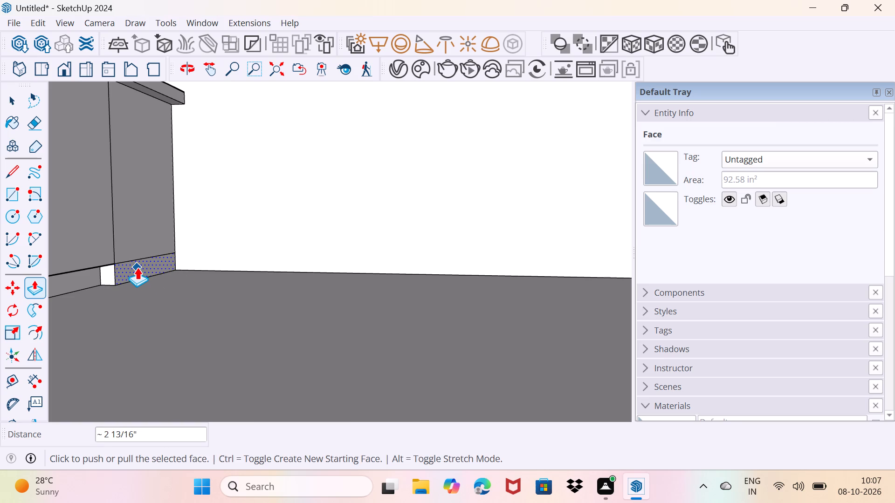
Extend the far plinth section about 6' 8 9/16" further along the far wall for the second leg.
left_click(137, 267)
middle_click_drag(437, 281, 425, 323)
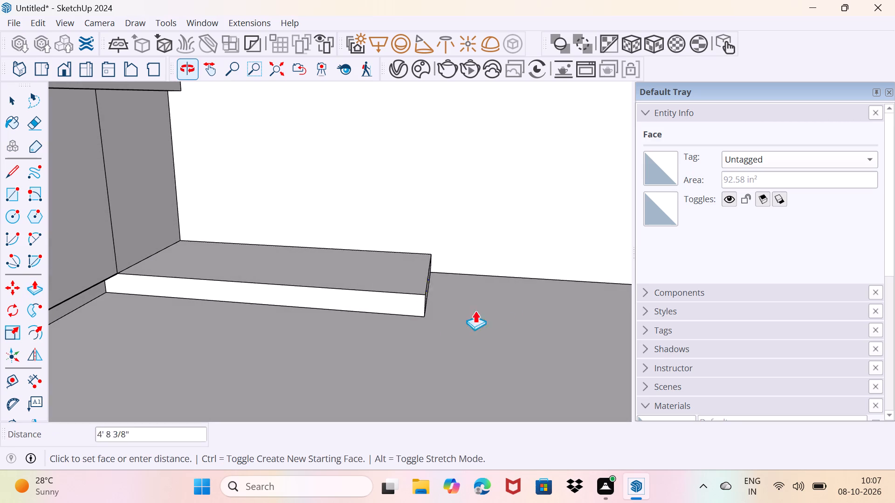
scroll(578, 300, "down", 2)
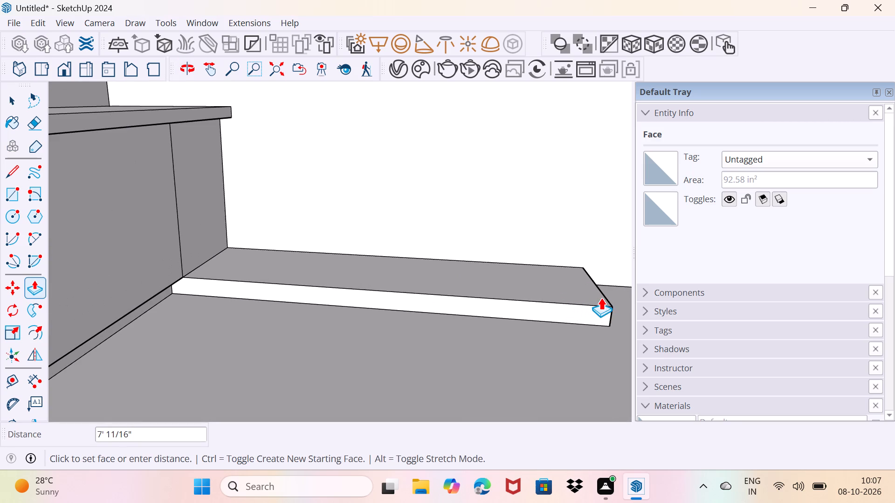
middle_click_drag(601, 298, 443, 285, "shift")
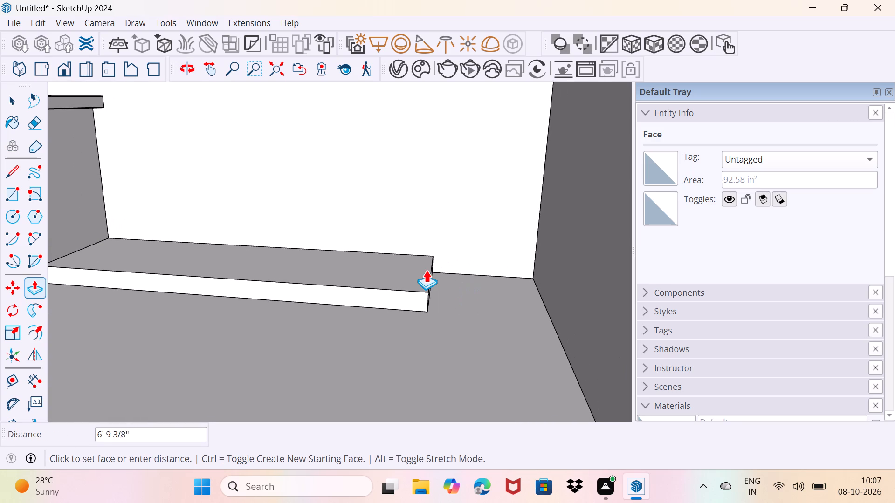
left_click(427, 270)
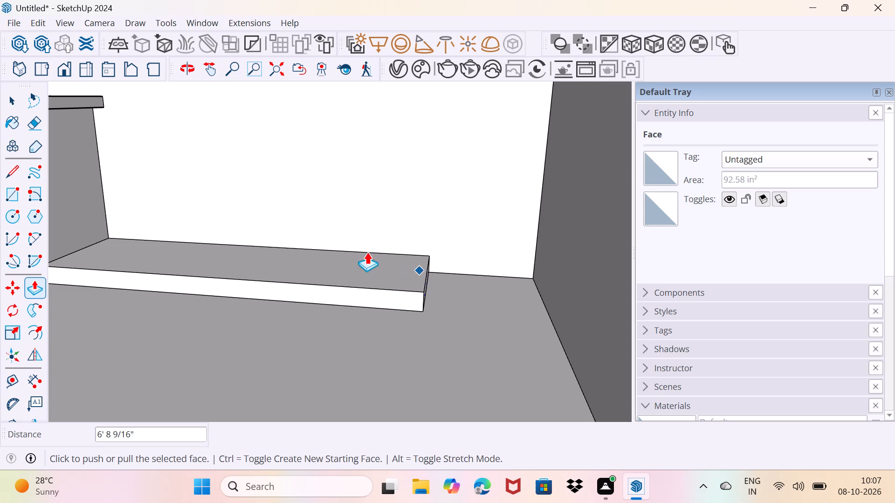
Push/Pull the 2' wide far section of the base block's front outward 3", to the countertop's front edge.
scroll(131, 197, "down", 2)
middle_click_drag(168, 206, 206, 228)
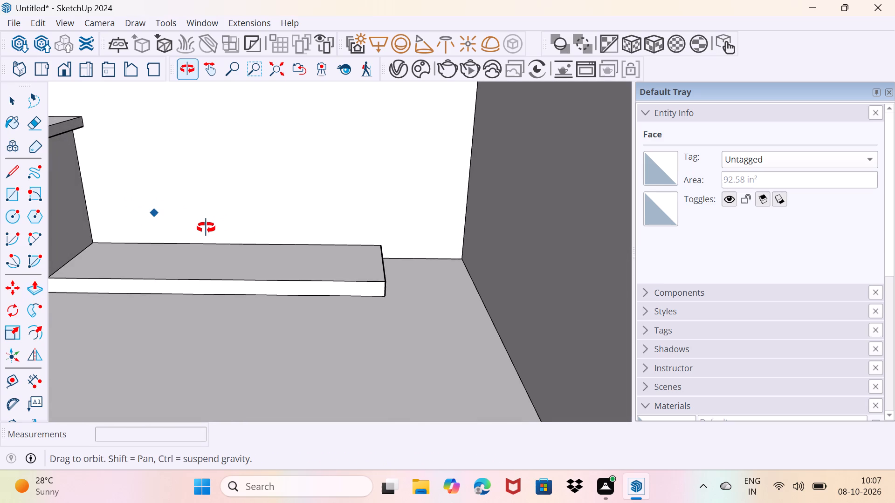
middle_click_drag(206, 228, 284, 241)
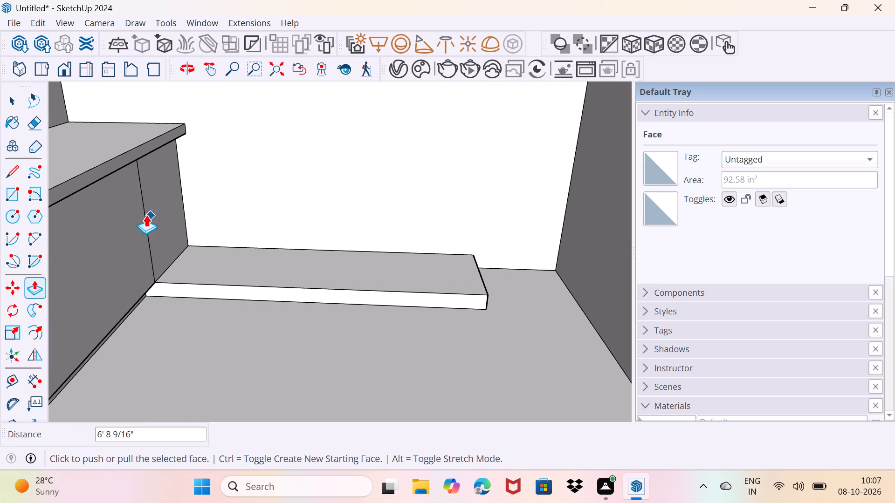
key("Escape")
key("space")
left_click(160, 212)
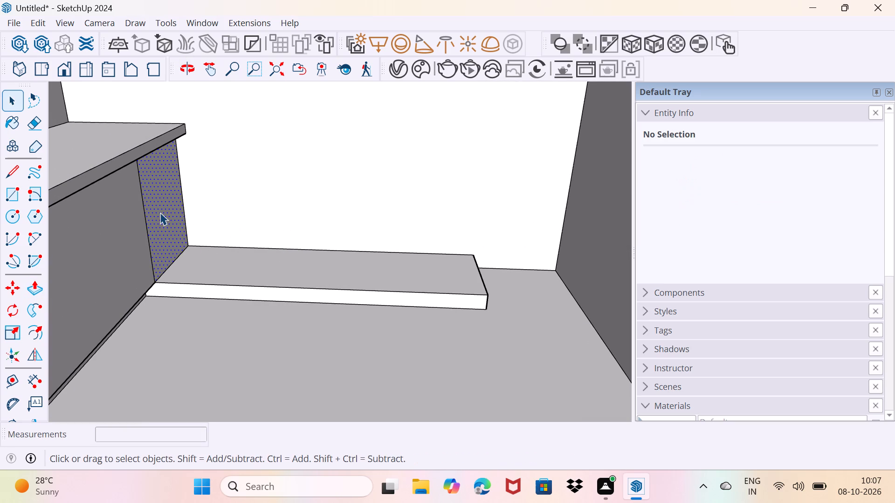
key("p")
key("Return")
left_click(160, 212)
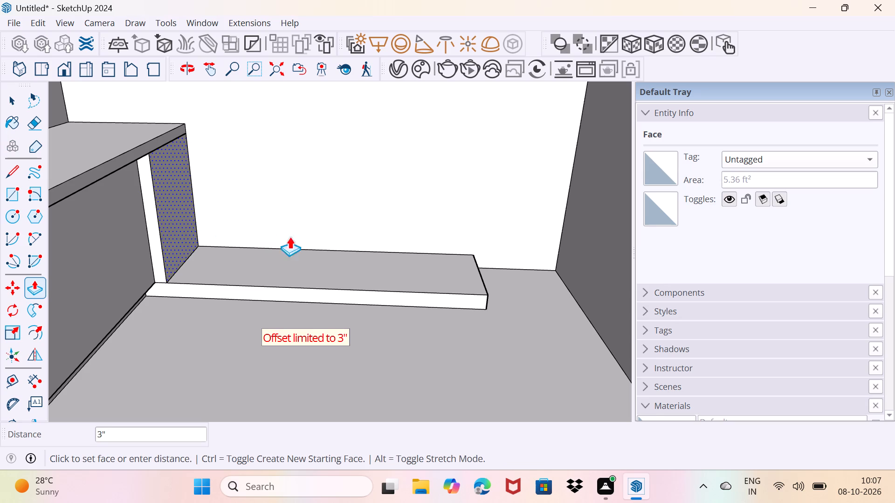
left_click(174, 227)
Extend the pulled-out cabinet section about 6' 5" further along the far wall, aligning its end with the plinth's end.
left_click(174, 227)
left_click_drag(174, 227, 246, 244)
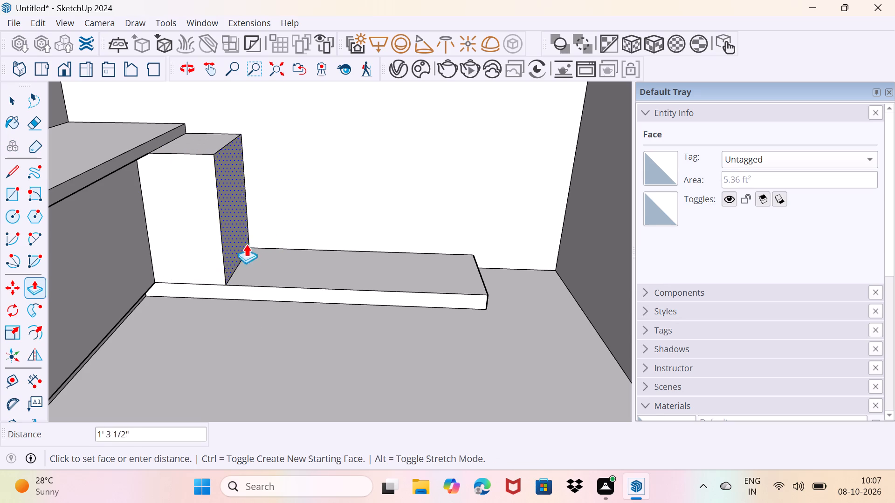
left_click_drag(246, 244, 485, 275)
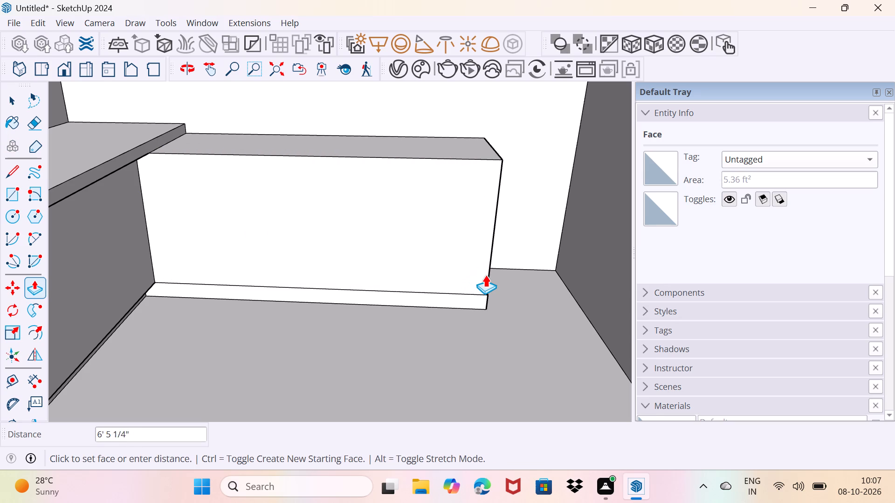
left_click_drag(485, 275, 486, 275)
left_click(486, 275)
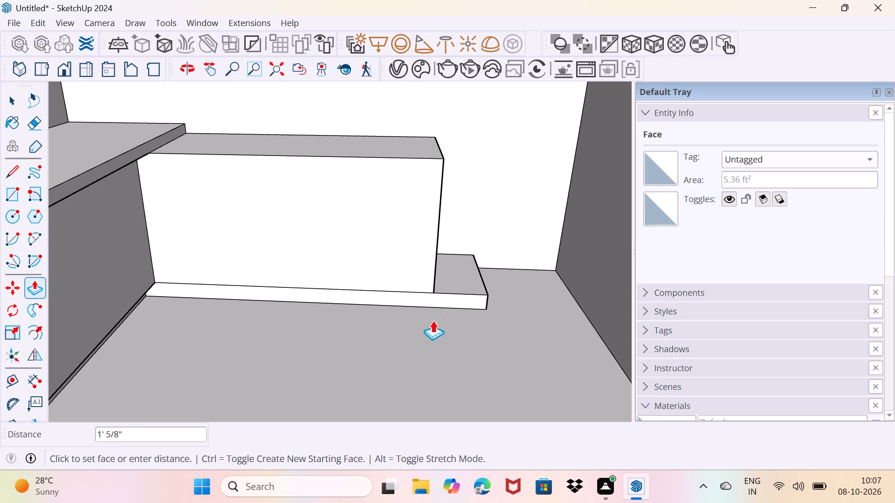
left_click(489, 302)
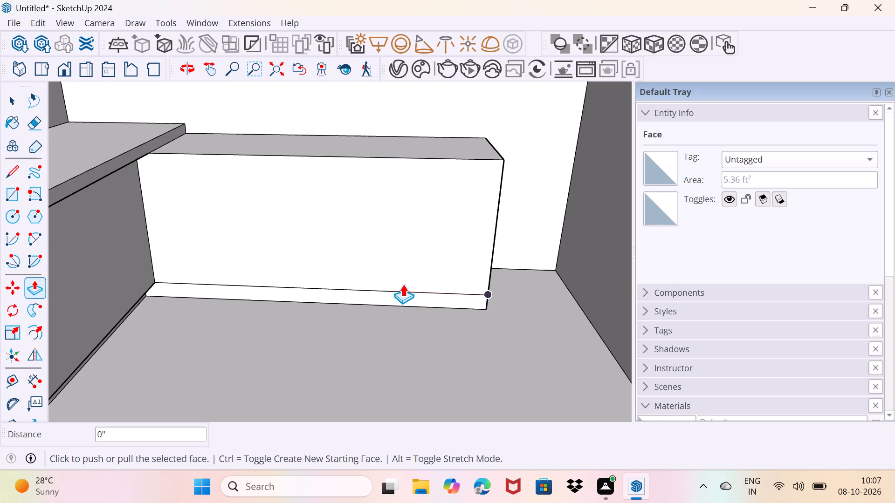
Examine the new cabinet leg's front face and its joint with the existing base block and countertop.
scroll(403, 284, "up", 1)
scroll(403, 284, "down", 1)
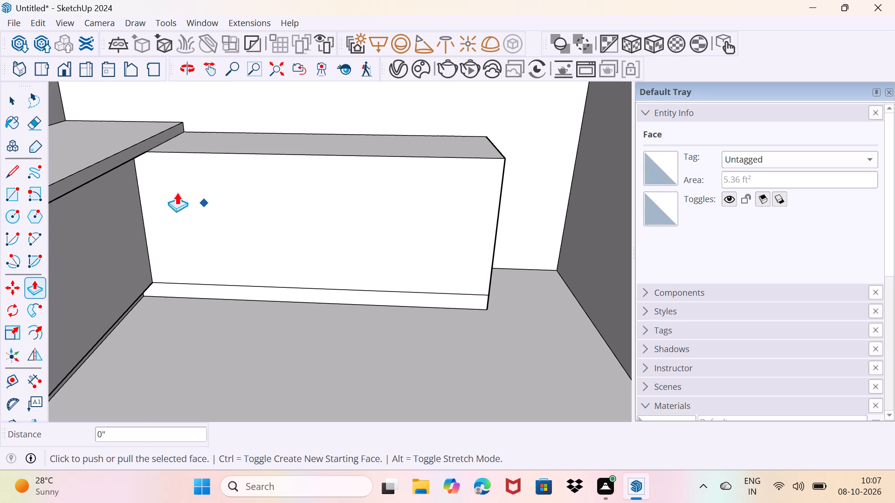
scroll(149, 136, "up", 3)
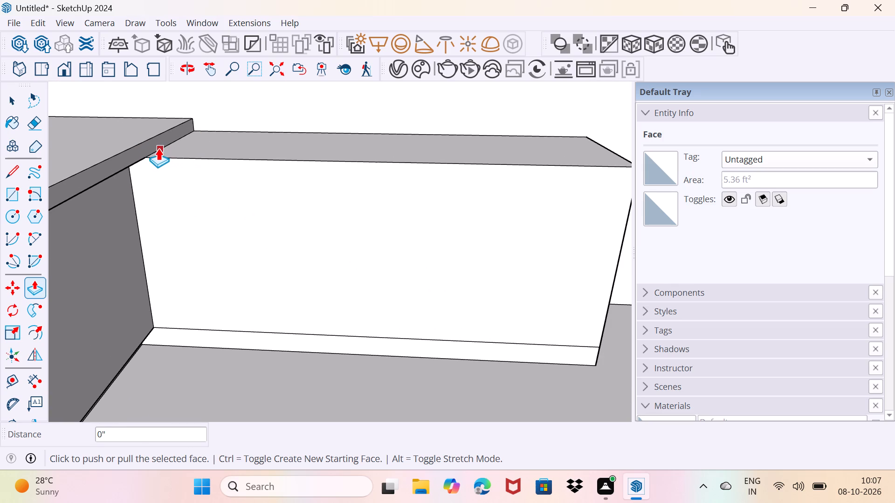
scroll(149, 145, "up", 3)
key("Escape")
scroll(234, 177, "down", 3)
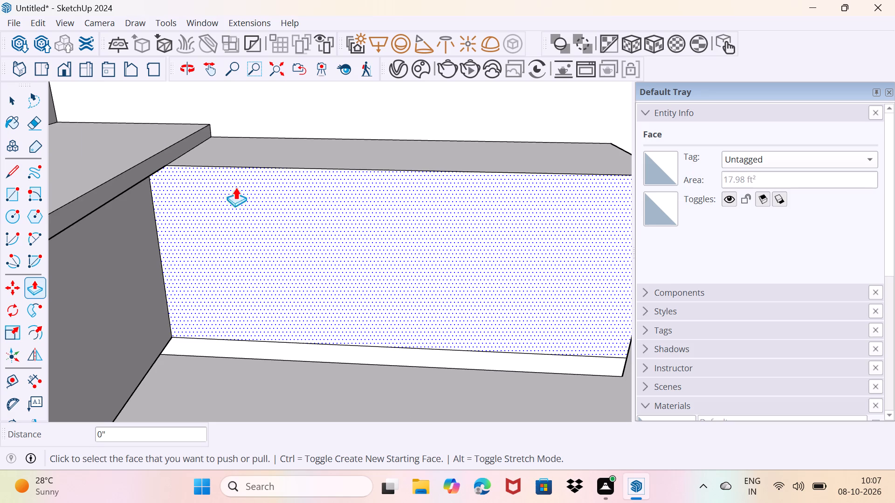
middle_click_drag(300, 272, 156, 240)
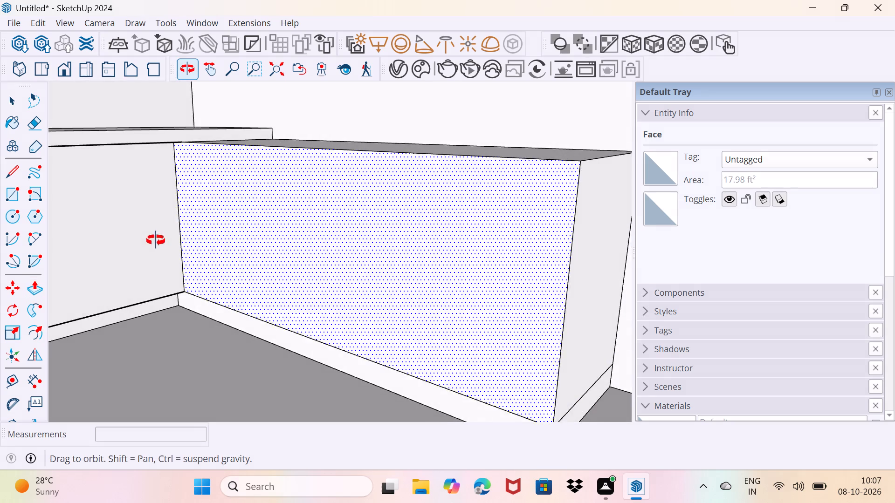
Push the front face of the new leg's plinth inward 2" to recess it under the cabinet.
middle_click_drag(156, 240, 208, 157)
middle_click_drag(280, 261, 289, 344)
scroll(289, 344, "down", 4)
key("space")
scroll(292, 320, "down", 3)
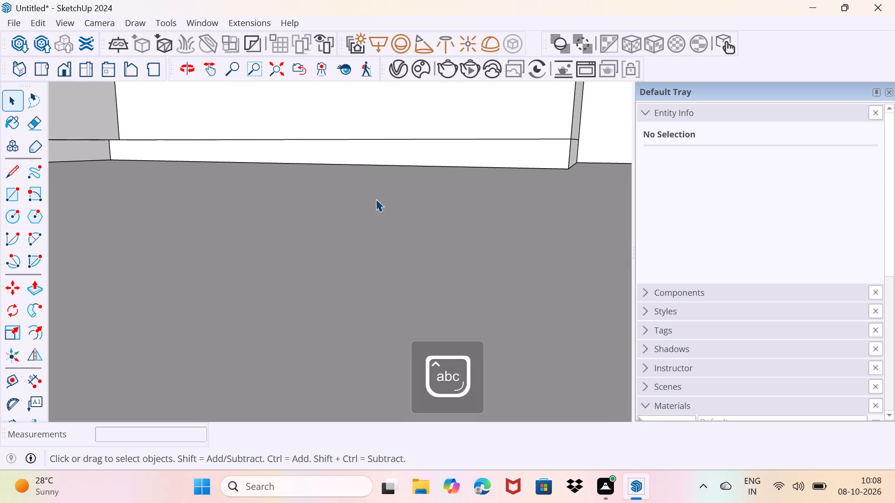
middle_click_drag(383, 194, 292, 287, "shift")
left_click(494, 204)
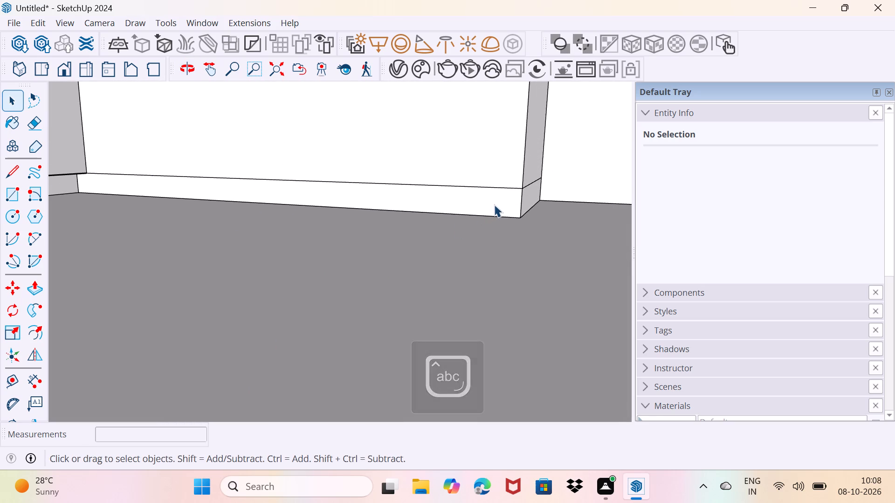
key("p")
left_click(494, 204)
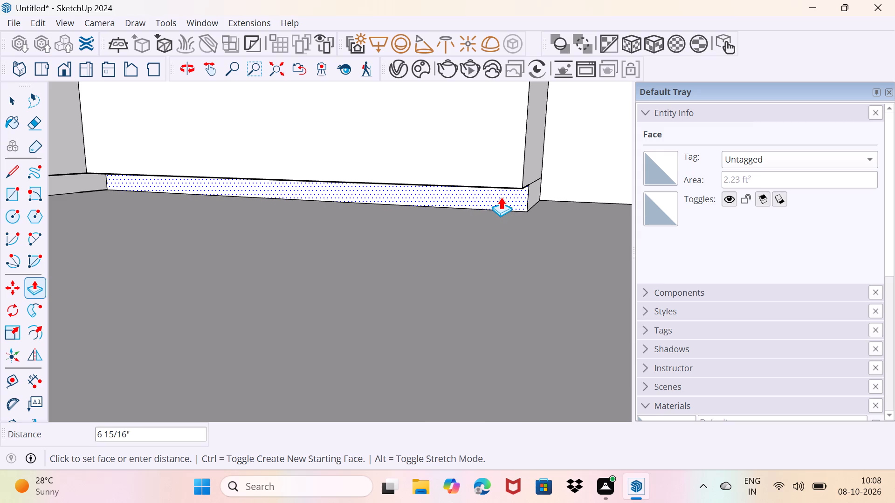
key("2")
key("shift+quotedbl")
key("Return")
Examine the new leg with its recessed plinth and the corner where it meets the existing countertop.
middle_click_drag(492, 213, 360, 267)
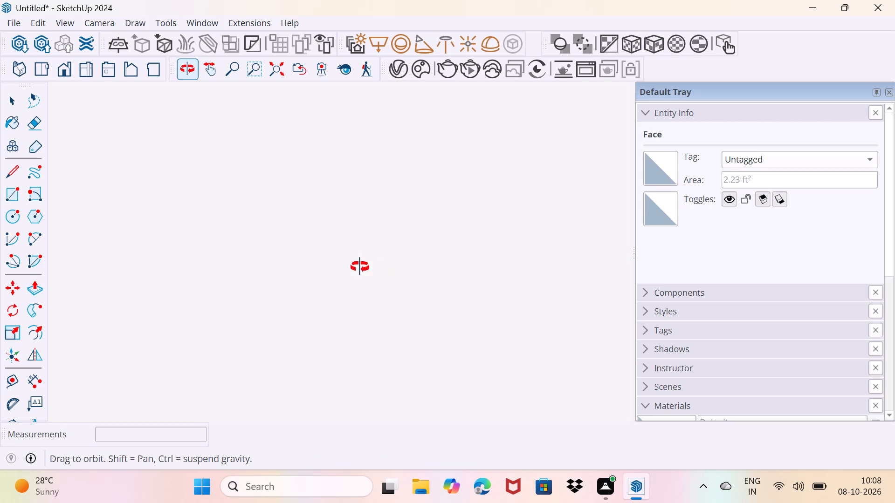
middle_click_drag(360, 267, 461, 276)
scroll(461, 276, "down", 5)
middle_click_drag(344, 231, 359, 234)
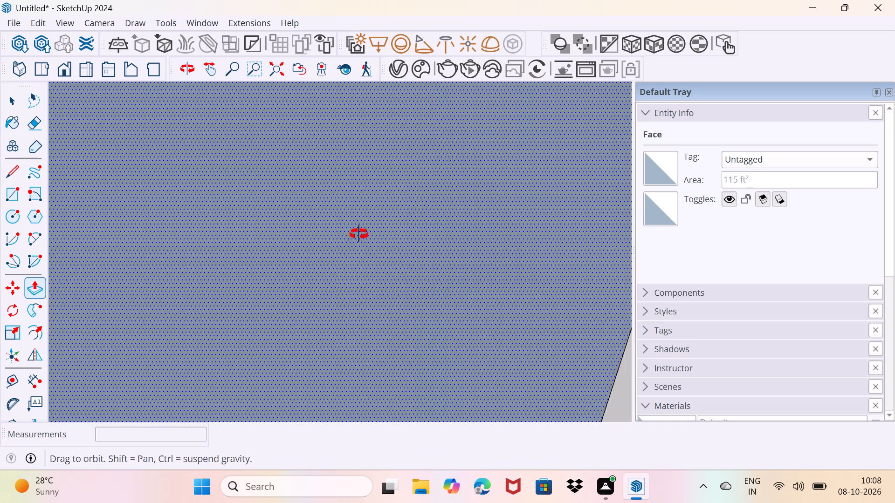
middle_click_drag(359, 234, 406, 271)
scroll(406, 271, "down", 11)
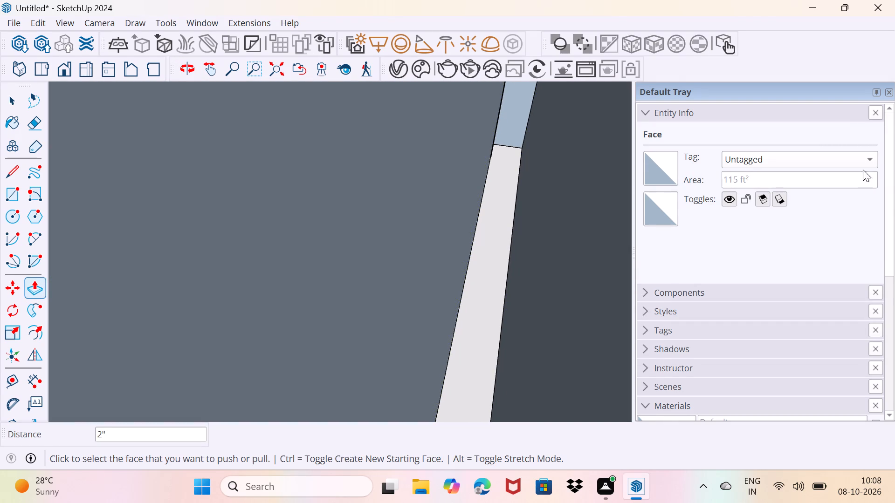
scroll(672, 248, "down", 1)
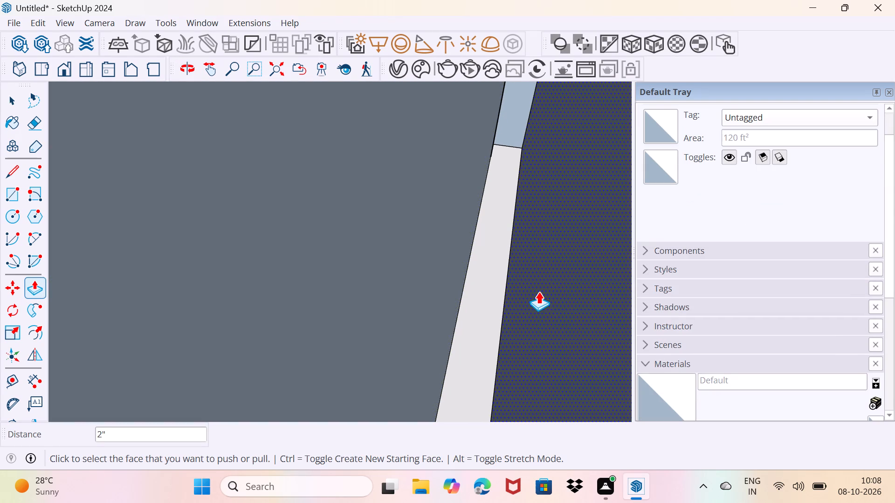
scroll(369, 306, "down", 10)
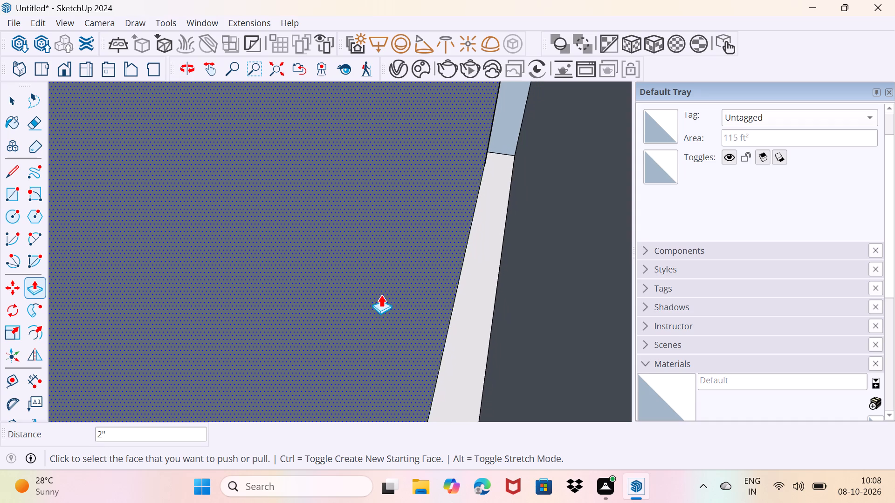
scroll(381, 295, "down", 20)
scroll(381, 295, "down", 12)
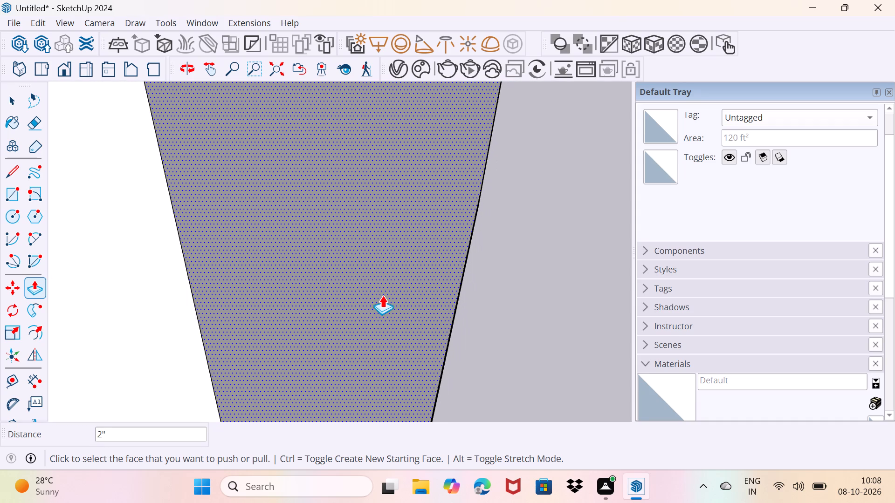
key("Escape")
scroll(335, 324, "down", 13)
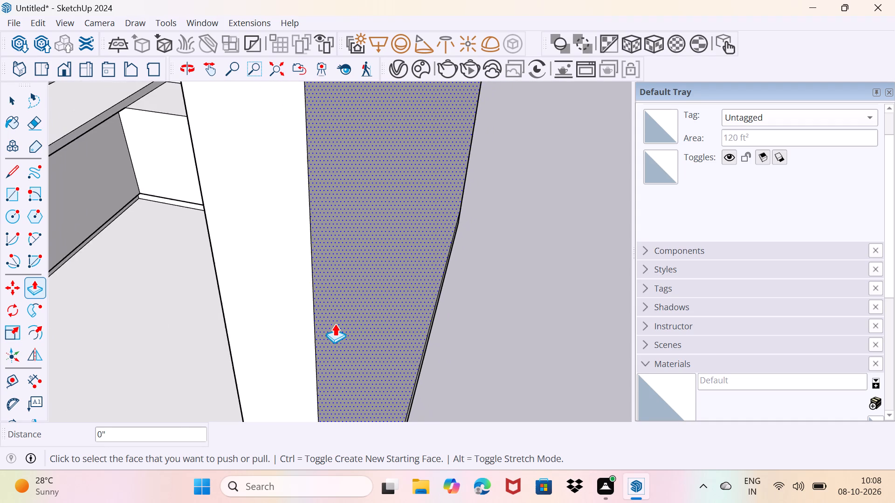
scroll(335, 324, "down", 5)
middle_click(335, 324)
middle_click_drag(213, 313, 288, 304)
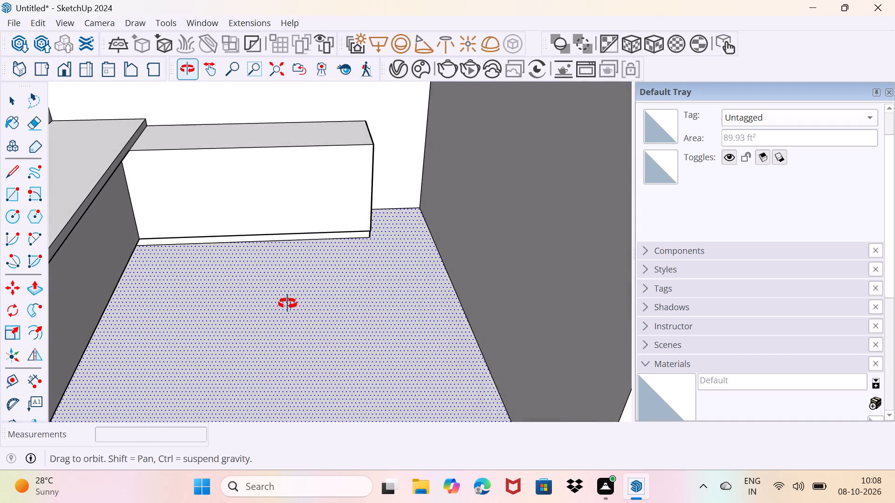
middle_click_drag(288, 304, 245, 311)
scroll(166, 132, "up", 4)
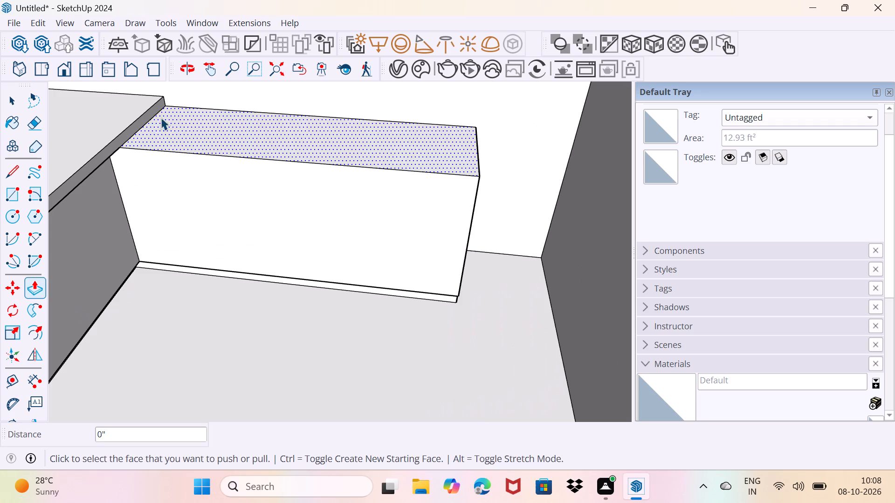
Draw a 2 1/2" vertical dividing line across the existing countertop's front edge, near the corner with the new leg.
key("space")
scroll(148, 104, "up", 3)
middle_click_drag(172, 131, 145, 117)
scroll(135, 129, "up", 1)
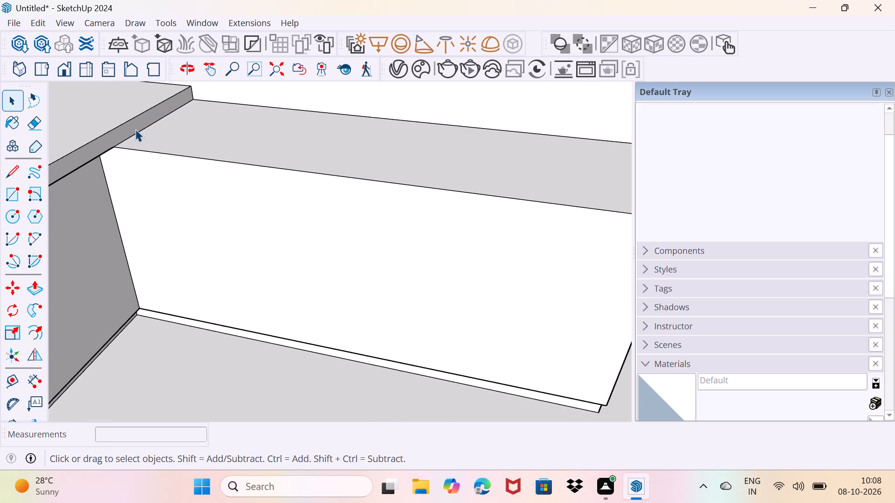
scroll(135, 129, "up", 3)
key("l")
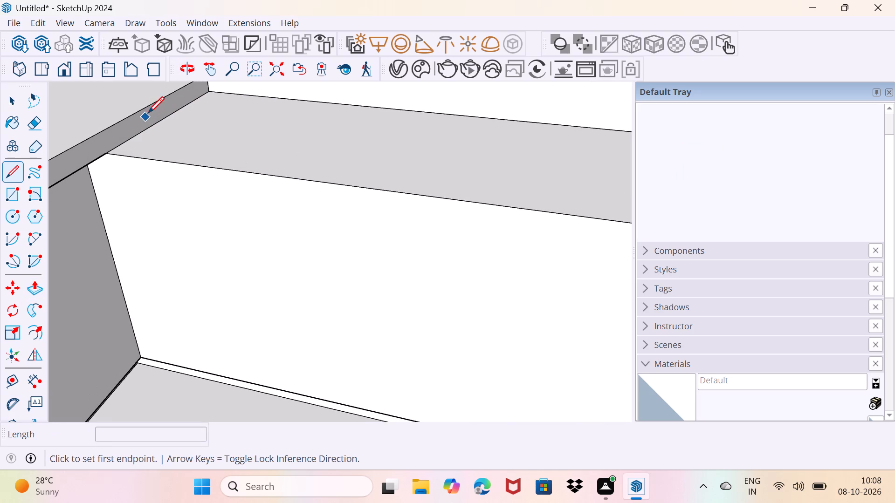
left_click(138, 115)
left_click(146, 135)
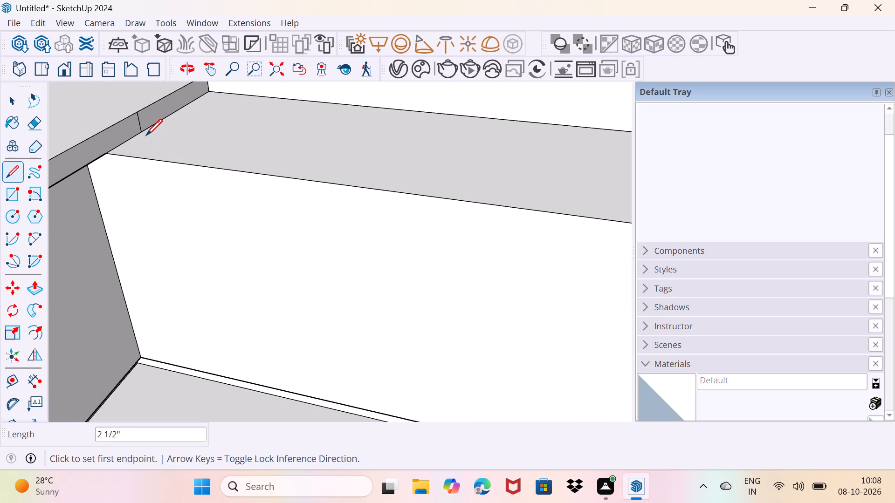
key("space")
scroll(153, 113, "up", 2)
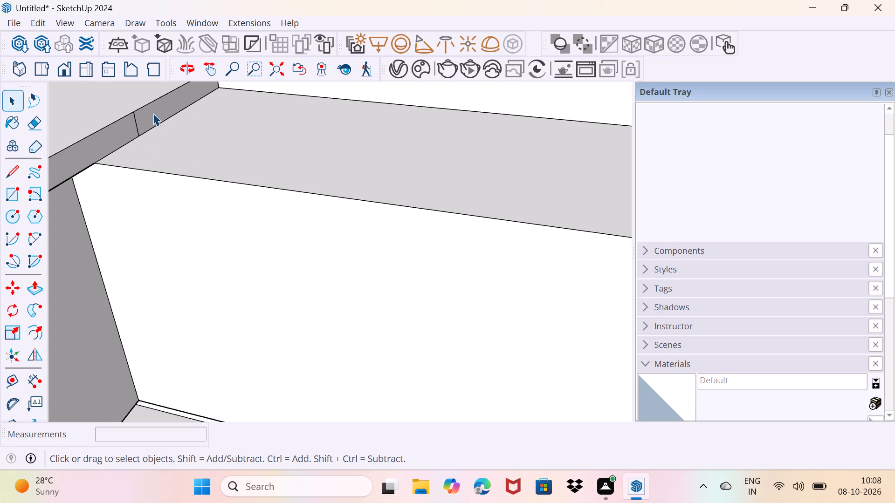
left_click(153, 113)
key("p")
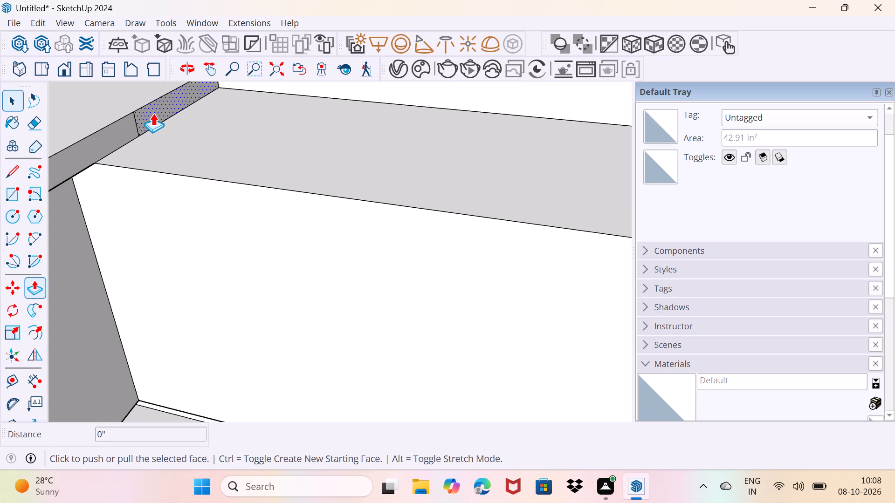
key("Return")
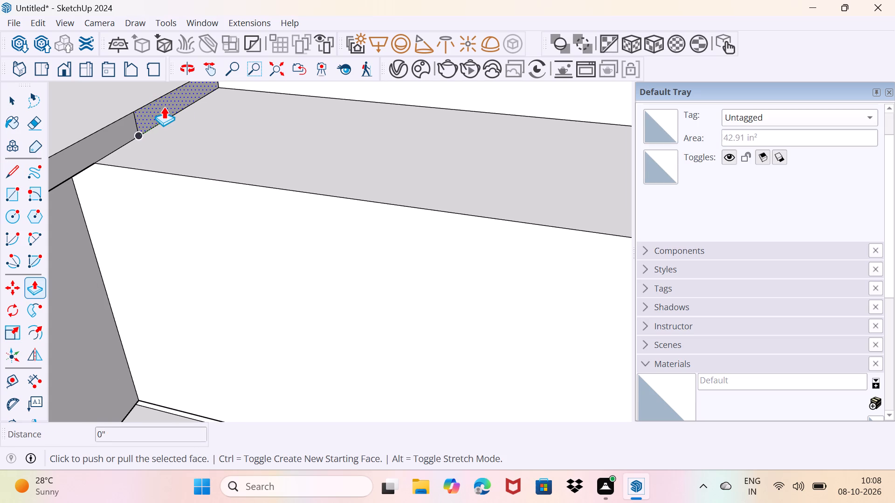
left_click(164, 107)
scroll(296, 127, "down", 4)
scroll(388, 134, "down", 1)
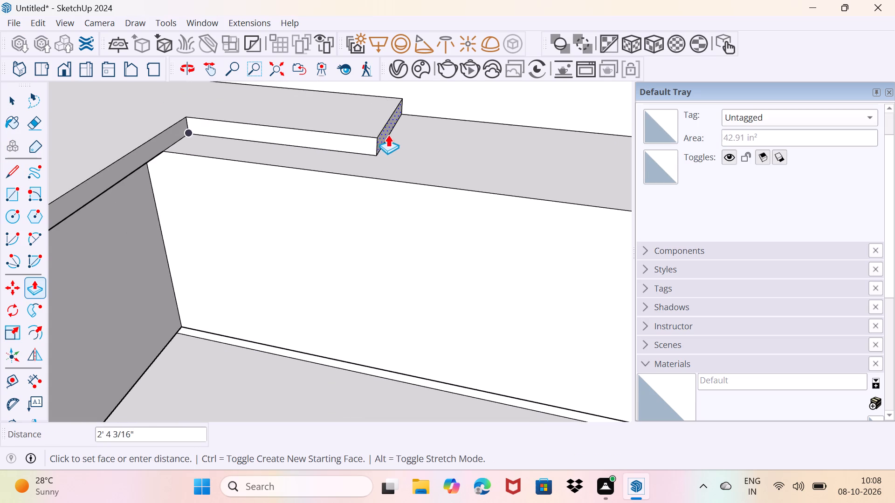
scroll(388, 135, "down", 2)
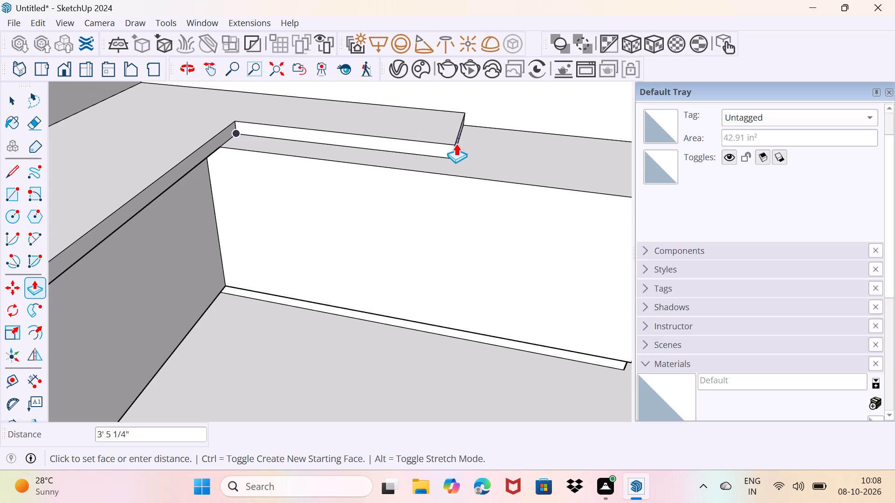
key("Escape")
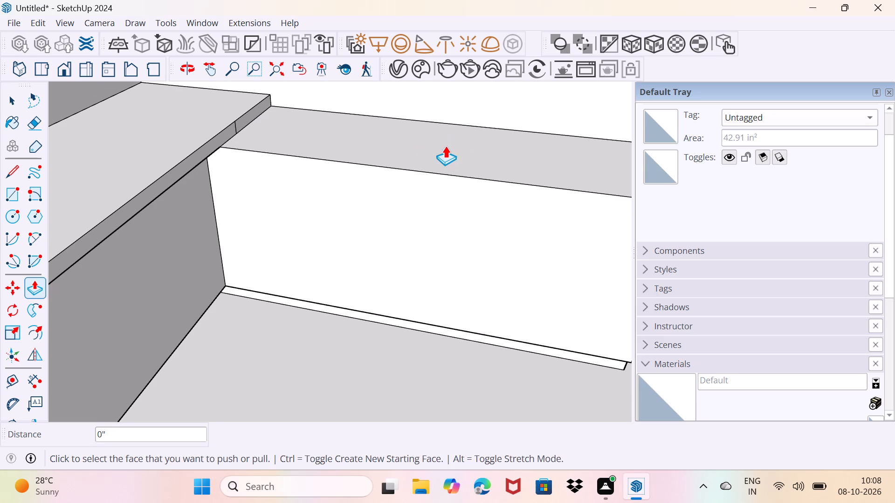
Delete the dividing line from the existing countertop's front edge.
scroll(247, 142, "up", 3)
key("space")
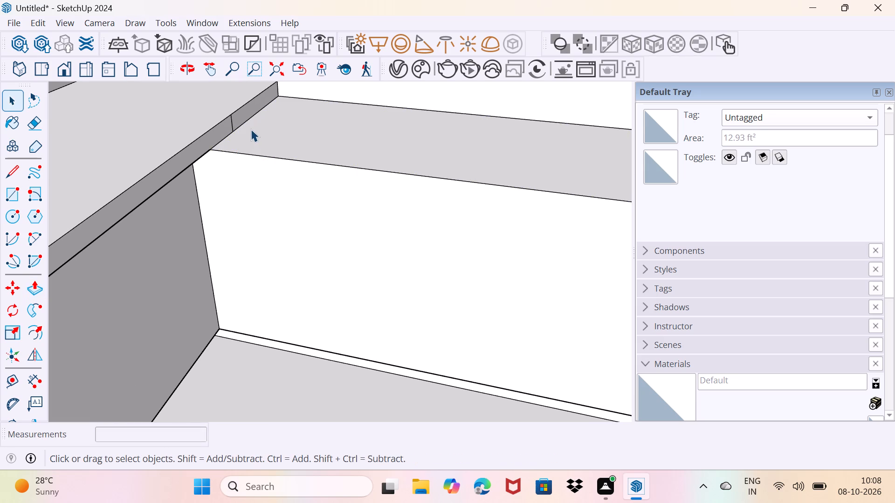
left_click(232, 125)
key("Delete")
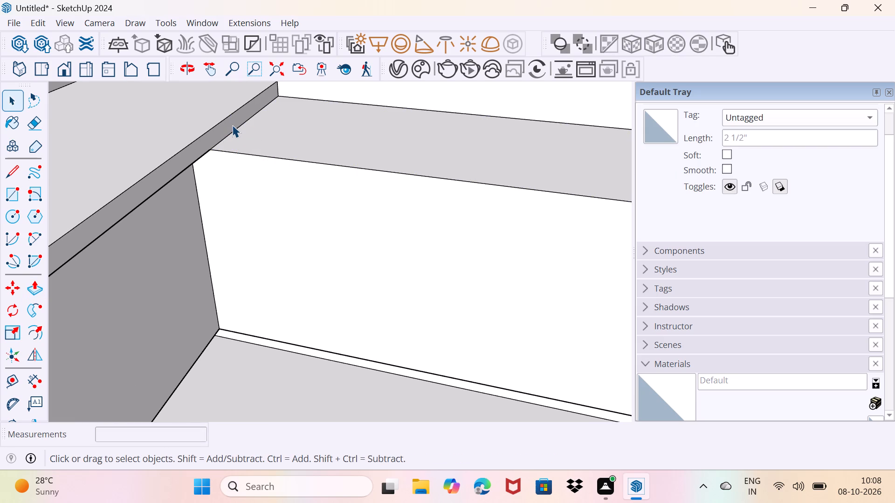
Draw a 2 1/2" vertical line across the countertop's edge face, starting where the new cabinet's top front edge meets it.
scroll(229, 130, "up", 4)
key("l")
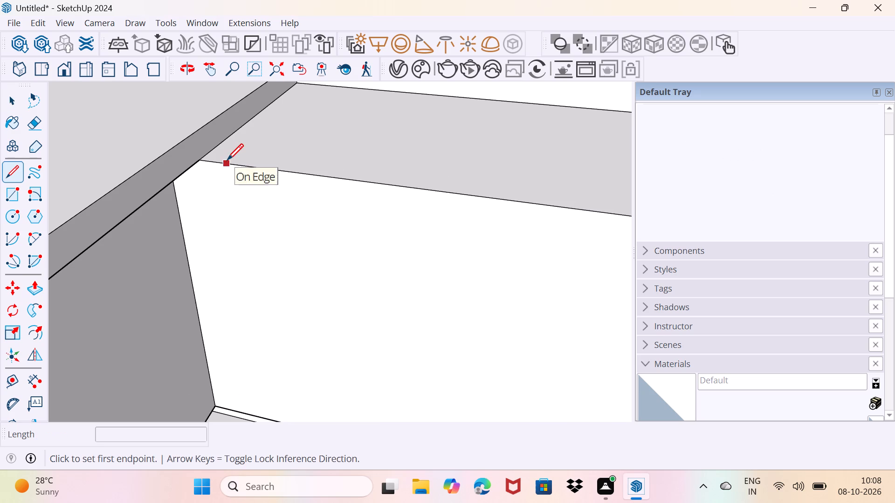
key("Return")
left_click(207, 163)
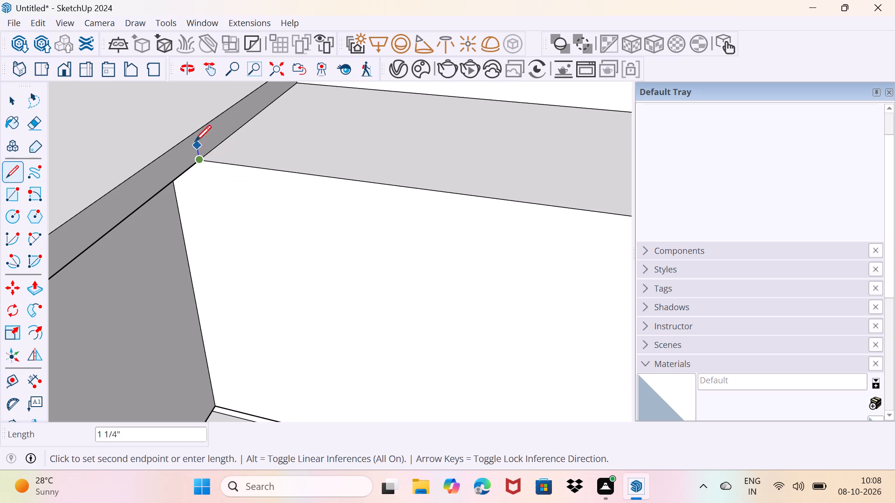
left_click(193, 136)
key("Escape")
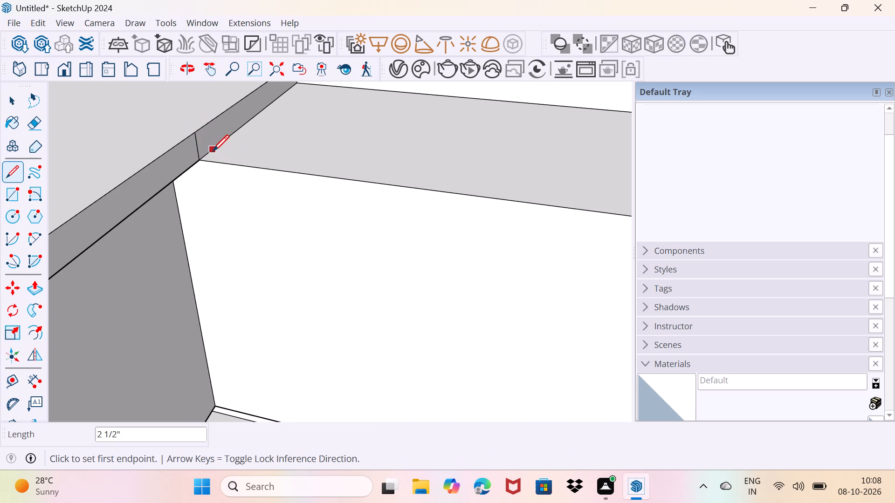
scroll(247, 142, "down", 4)
key("space")
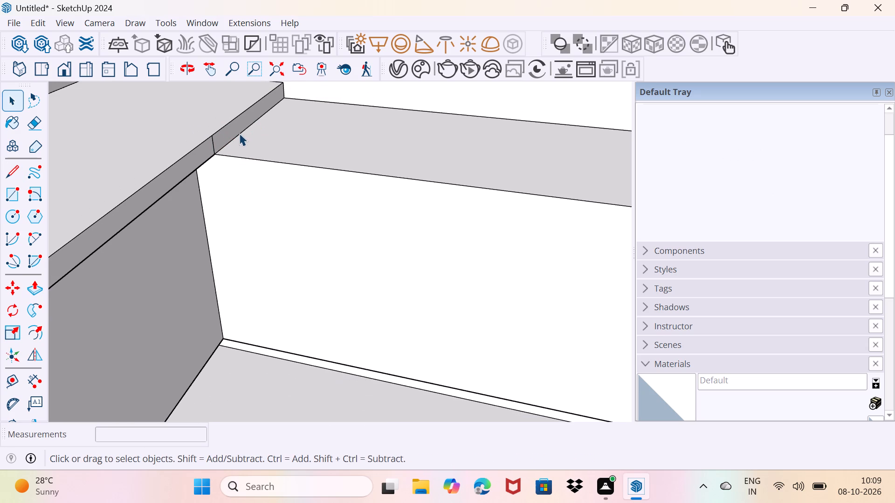
Push/Pull the far section of the countertop's edge about 6' 5 9/16" over the new leg, flush with the cabinet's end.
left_click(232, 133)
key("p")
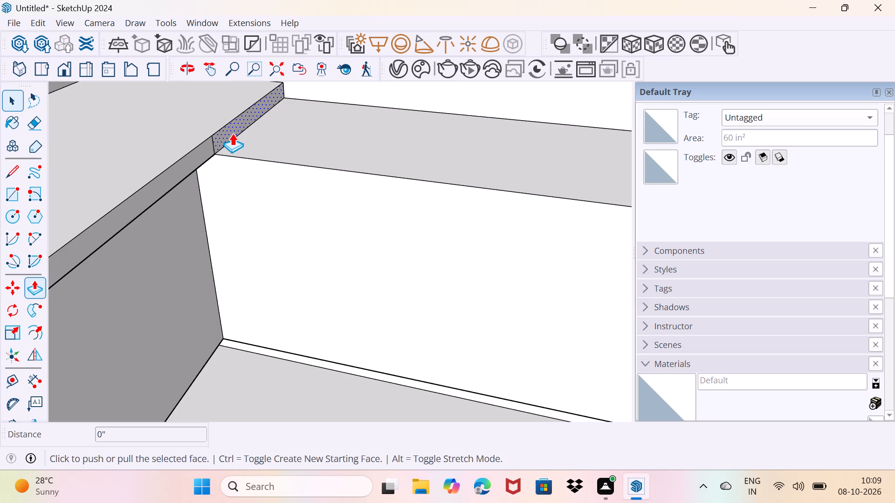
key("Return")
left_click(241, 127)
scroll(389, 134, "down", 9)
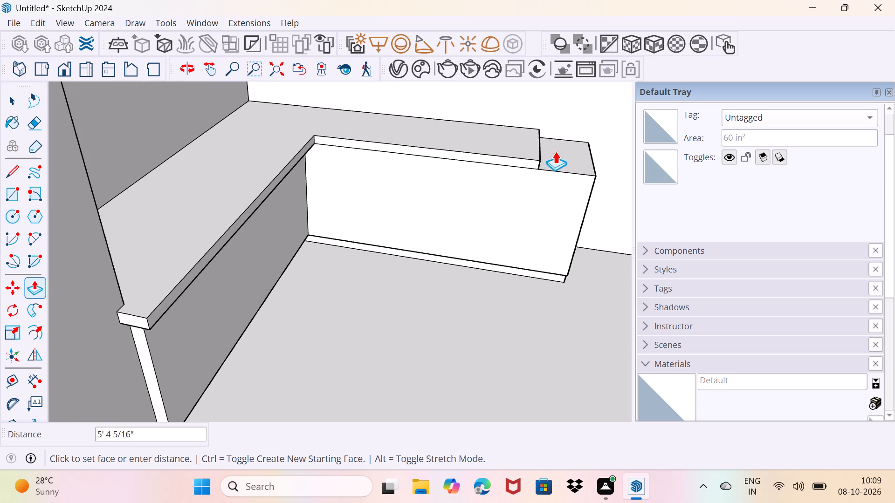
left_click(595, 184)
Push/Pull the front edge face of the countertop over the second cabinet leg outward by 2".
scroll(543, 180, "up", 3)
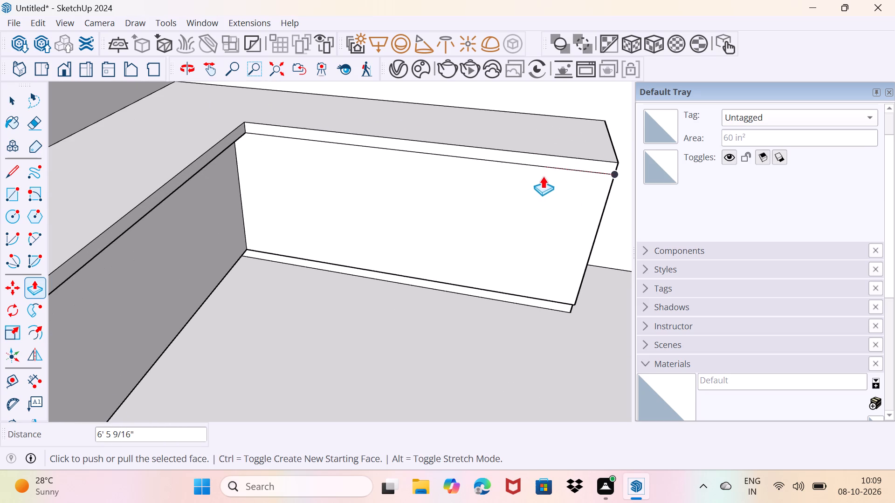
middle_click_drag(559, 181, 415, 162)
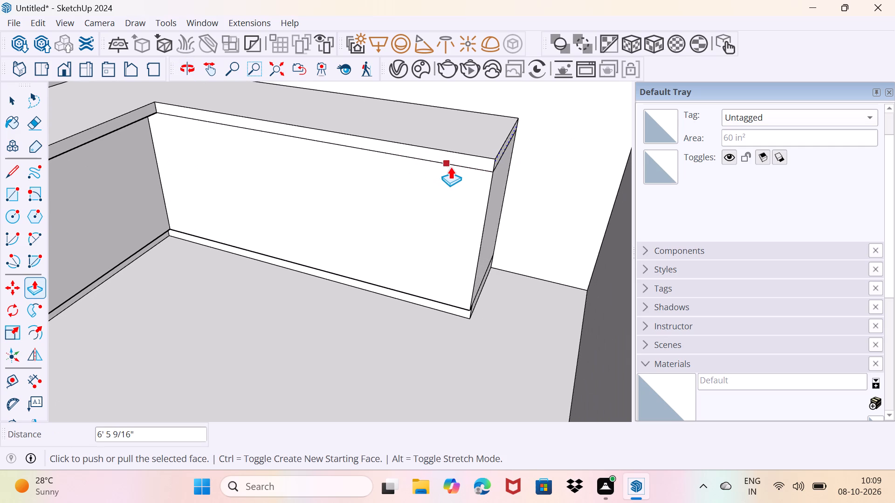
key("Escape")
scroll(459, 159, "up", 3)
left_click(459, 158)
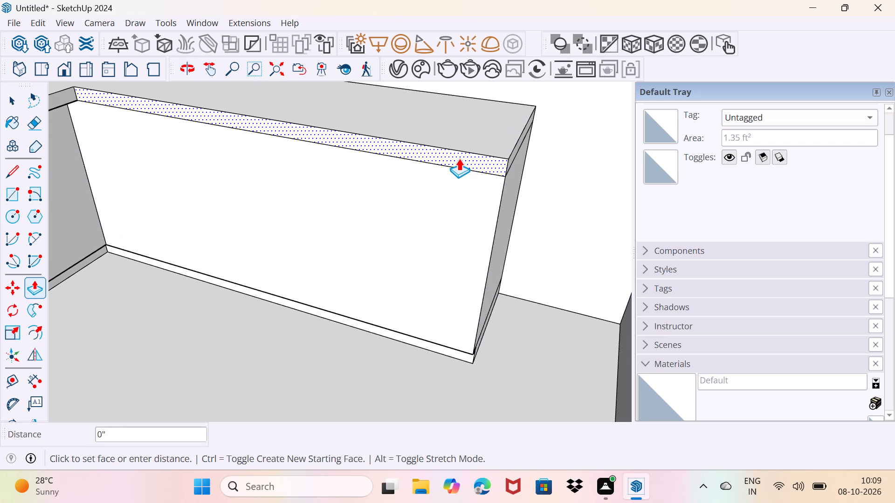
key("2")
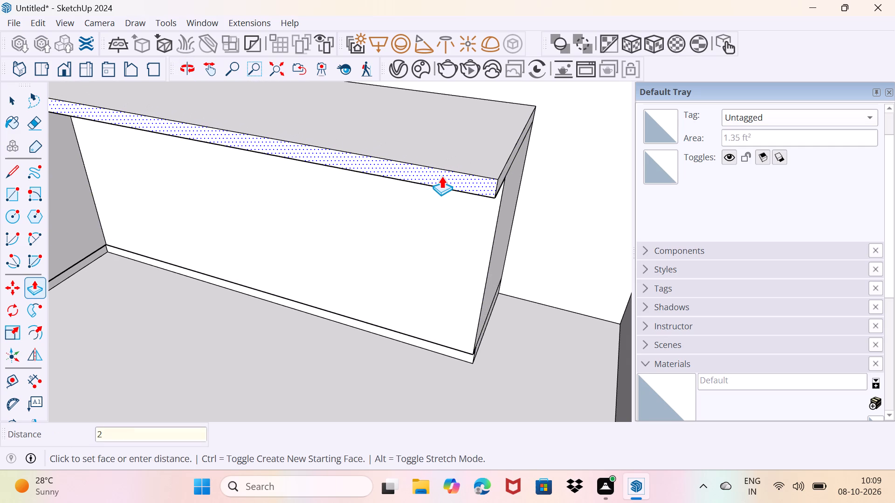
key("shift+quotedbl")
key("Return")
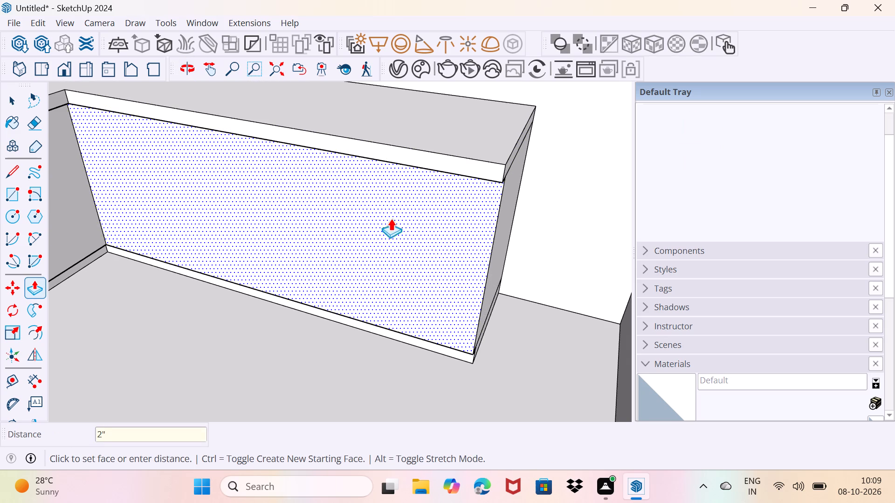
middle_click_drag(399, 246, 458, 280)
scroll(454, 277, "down", 8)
scroll(420, 297, "down", 3)
key("Escape")
key("space")
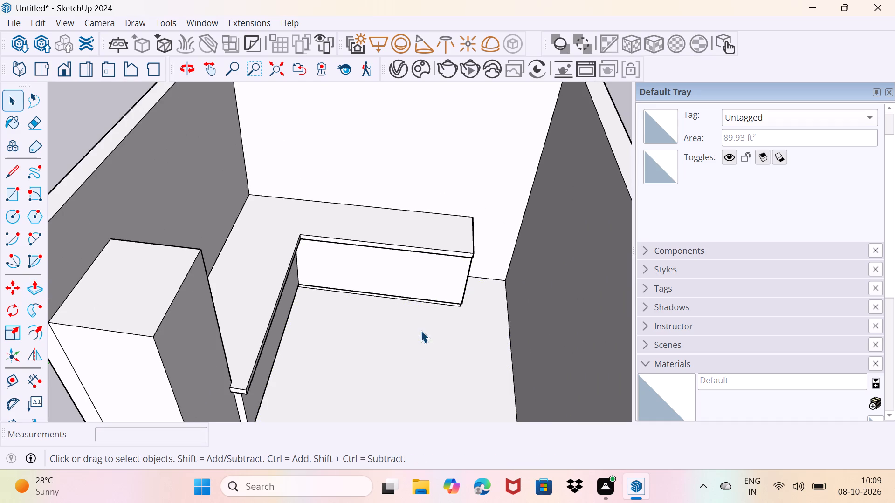
Erase the stray rectangular face and its leftover vertical line behind the room's back wall, restoring any floor geometry erased by mistake.
middle_click_drag(421, 355, 358, 175)
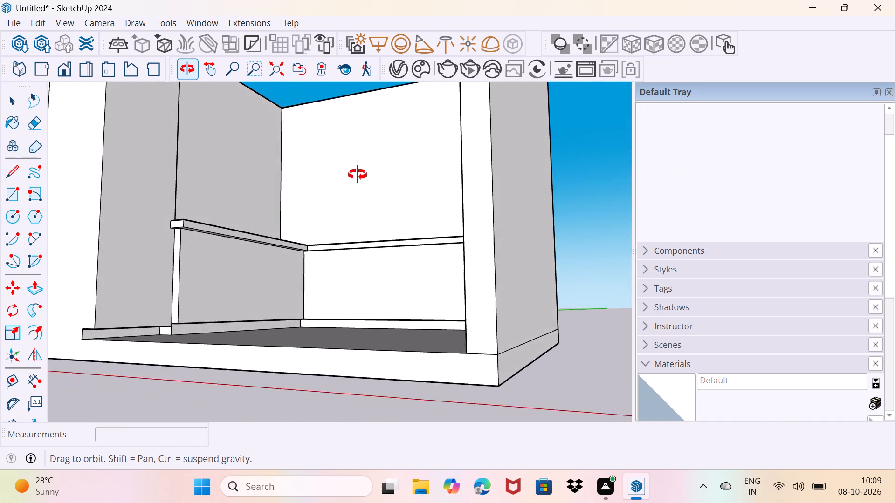
middle_click_drag(358, 175, 214, 73)
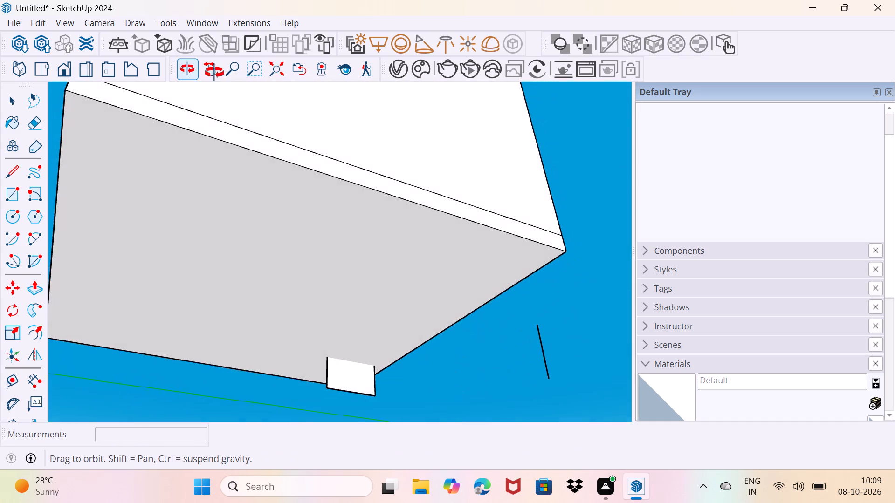
middle_click_drag(214, 73, 410, 108)
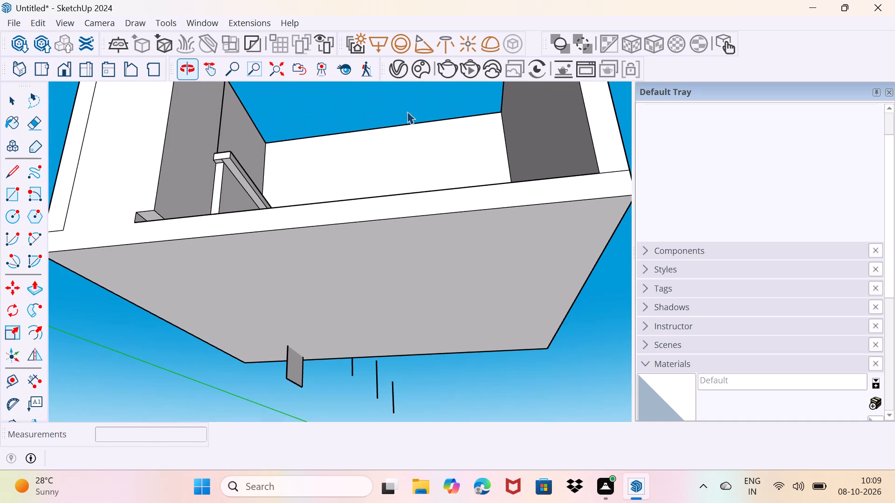
key("e")
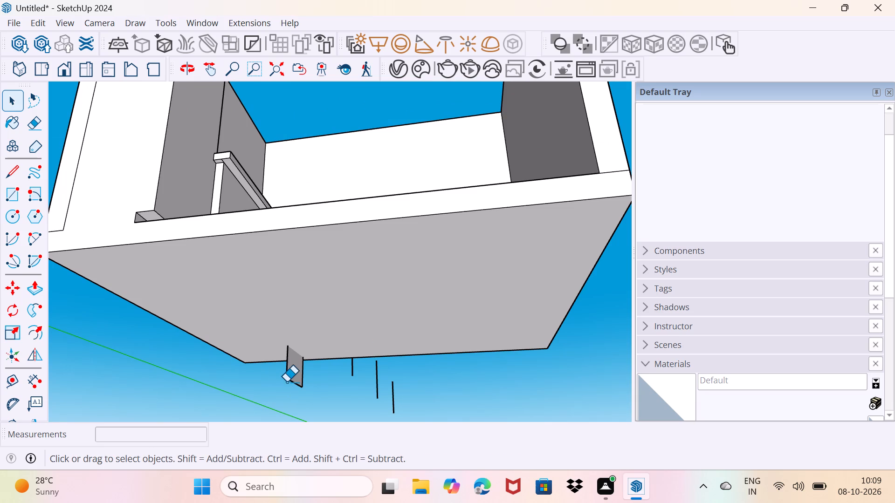
left_click_drag(287, 382, 328, 365)
left_click_drag(287, 360, 301, 370)
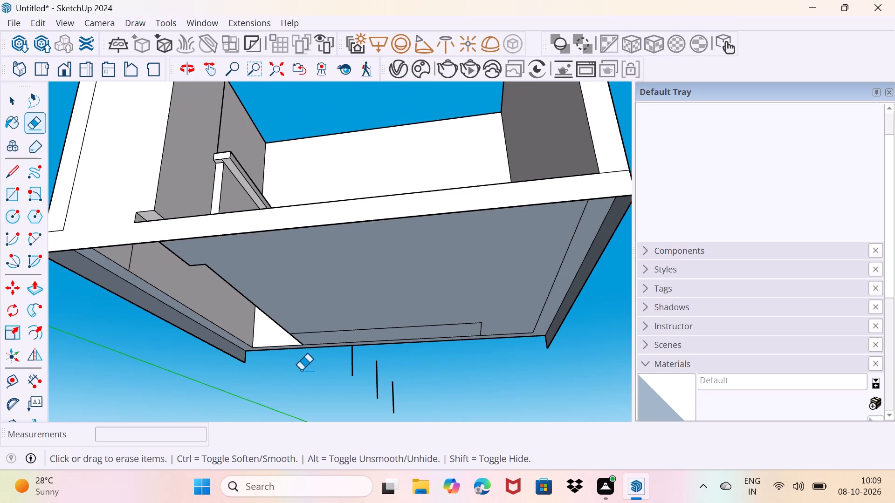
key("ctrl+z")
middle_click_drag(321, 393, 189, 347)
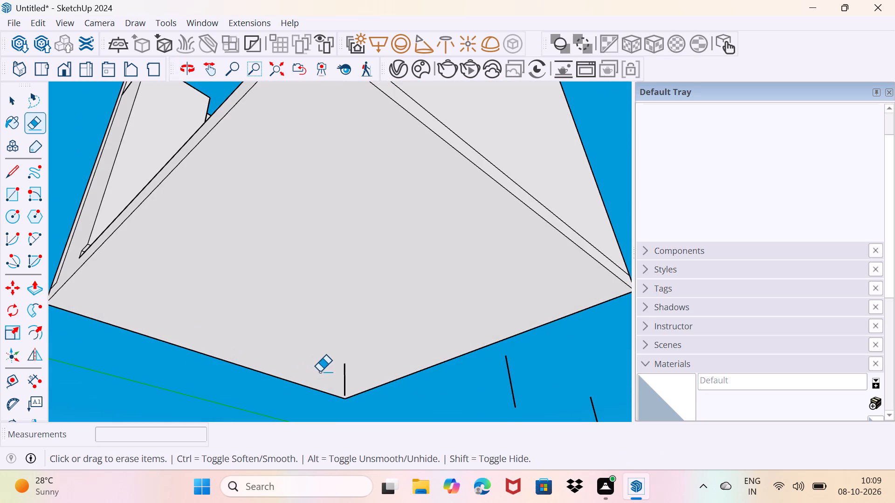
left_click(343, 391)
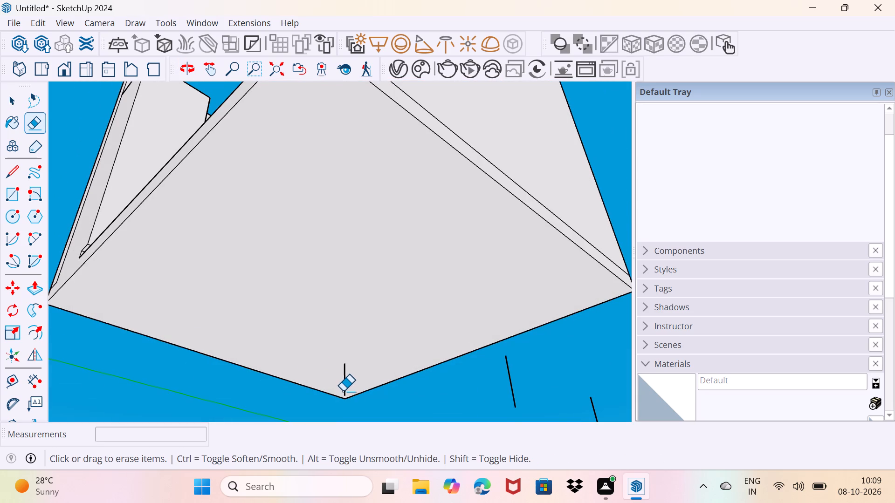
left_click_drag(347, 391, 341, 392)
scroll(355, 377, "up", 4)
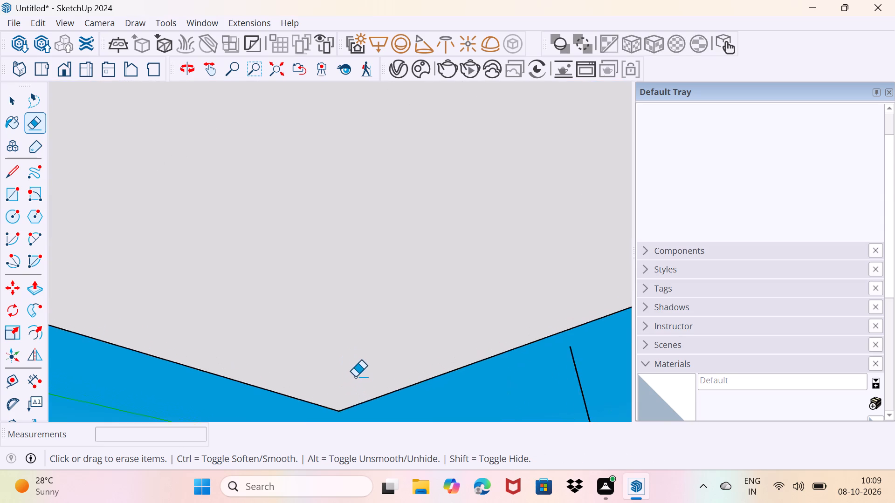
scroll(355, 377, "up", 5)
left_click_drag(351, 369, 372, 360)
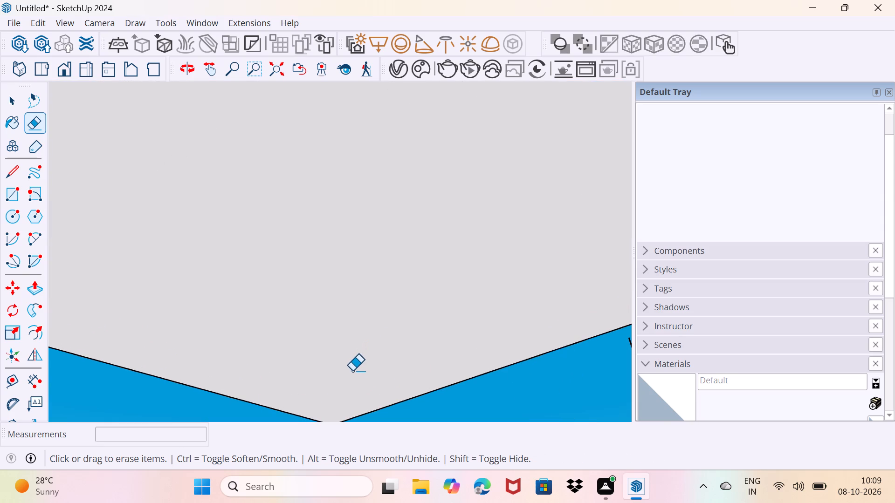
left_click(352, 371)
left_click_drag(351, 360, 352, 374)
left_click_drag(354, 368, 354, 374)
middle_click_drag(373, 330, 373, 331)
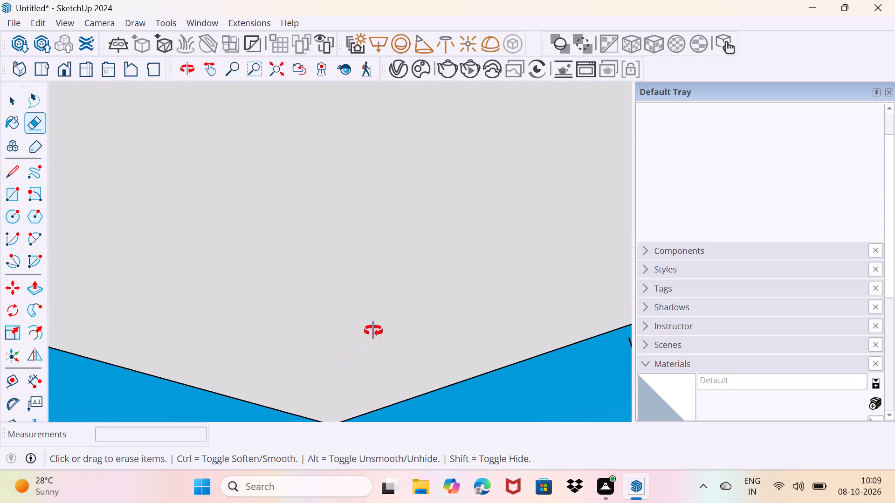
Erase the two remaining stray vertical lines standing outside the room, beyond its back wall.
middle_click_drag(373, 331, 431, 425)
scroll(393, 376, "down", 6)
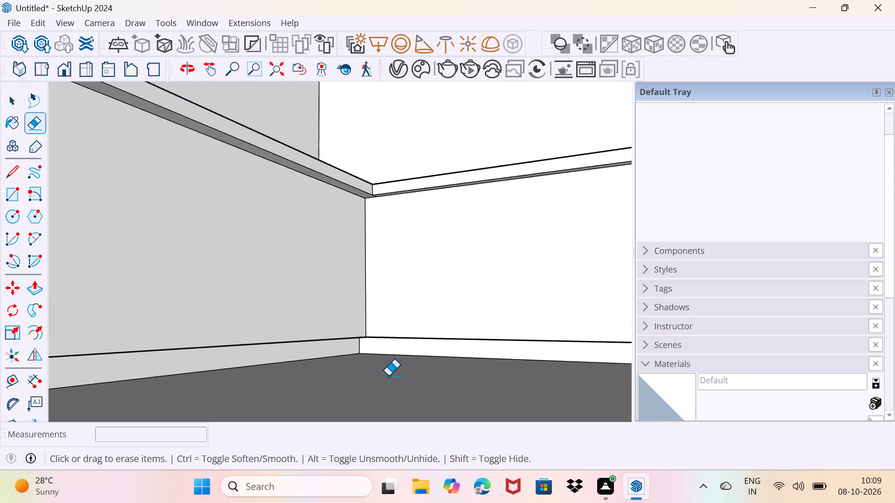
scroll(388, 376, "down", 17)
middle_click_drag(511, 378, 320, 392)
left_click_drag(583, 352, 596, 349)
scroll(586, 340, "down", 3)
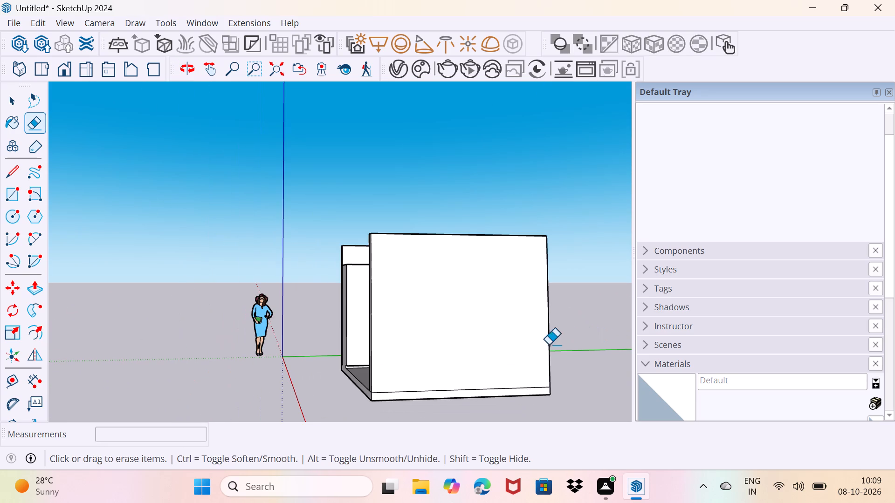
middle_click_drag(568, 352, 127, 311)
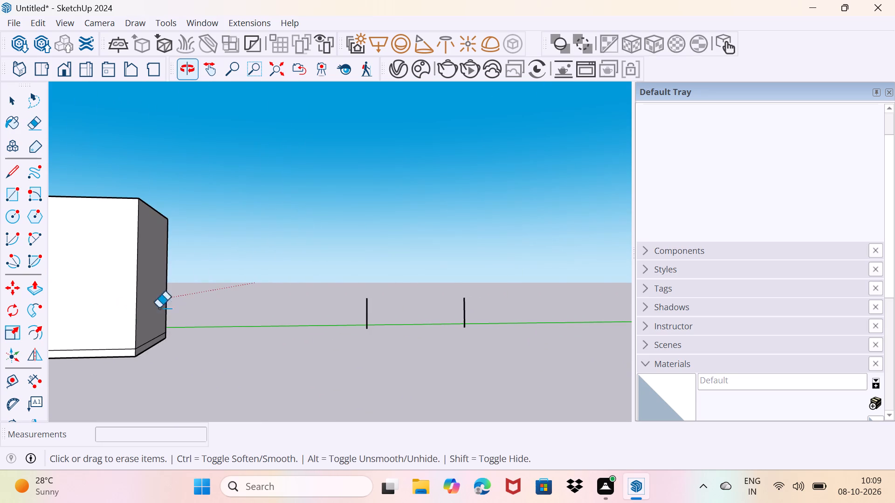
left_click_drag(364, 317, 379, 317)
left_click_drag(461, 318, 539, 313)
Copy the first cabinet leg's vertical front end edge 6' 11 9/16" to the inner corner and repeat the copy with a *4 array.
scroll(461, 318, "down", 1)
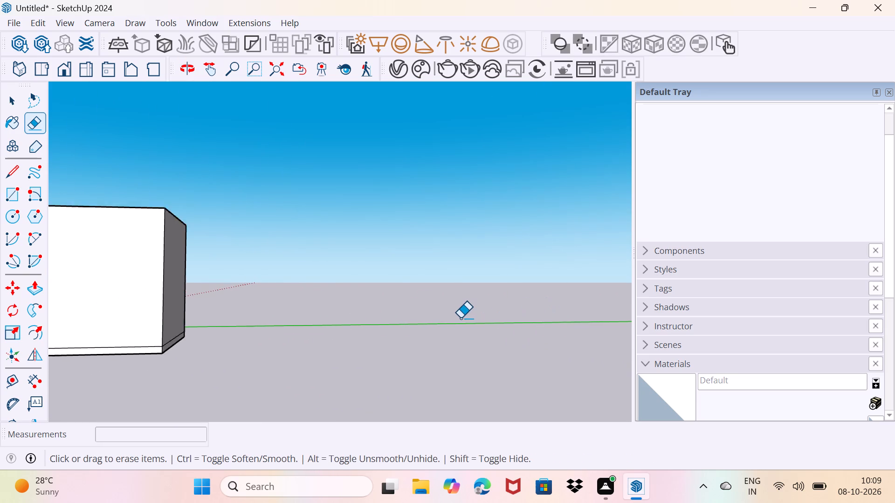
scroll(461, 318, "down", 7)
middle_click_drag(382, 337, 637, 340)
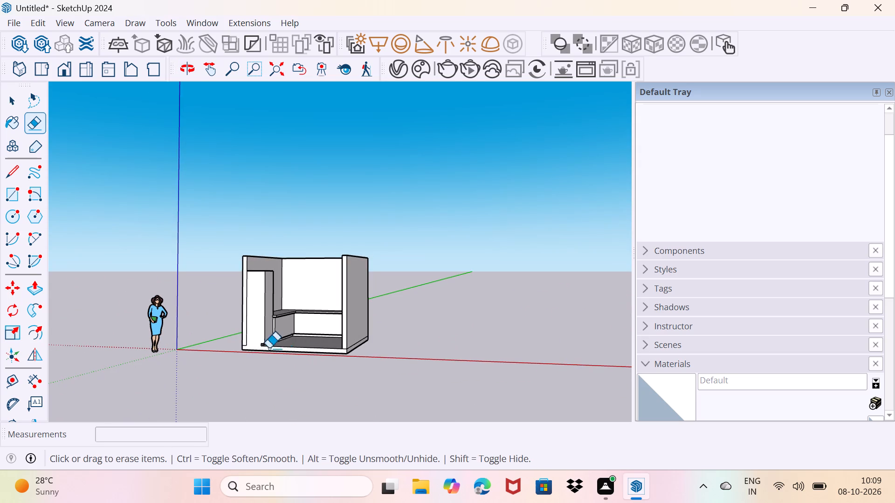
scroll(282, 341, "up", 4)
key("space")
scroll(282, 340, "up", 9)
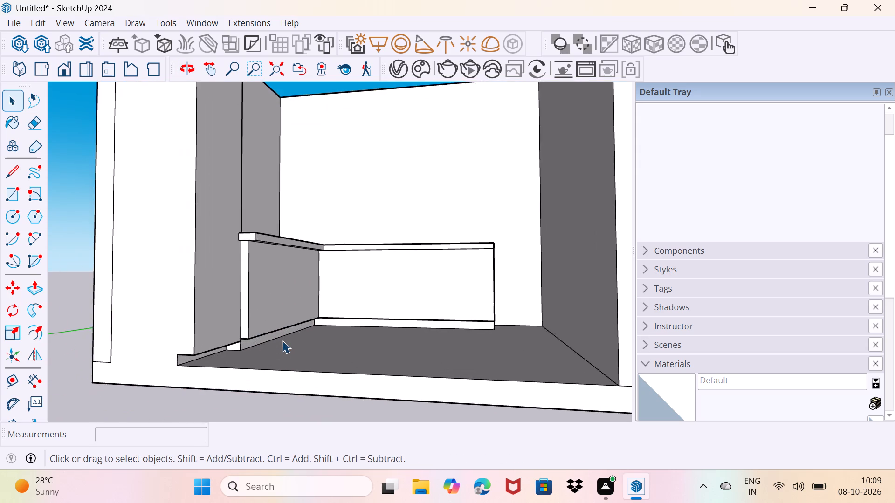
scroll(282, 340, "up", 4)
middle_click_drag(282, 340, 260, 369)
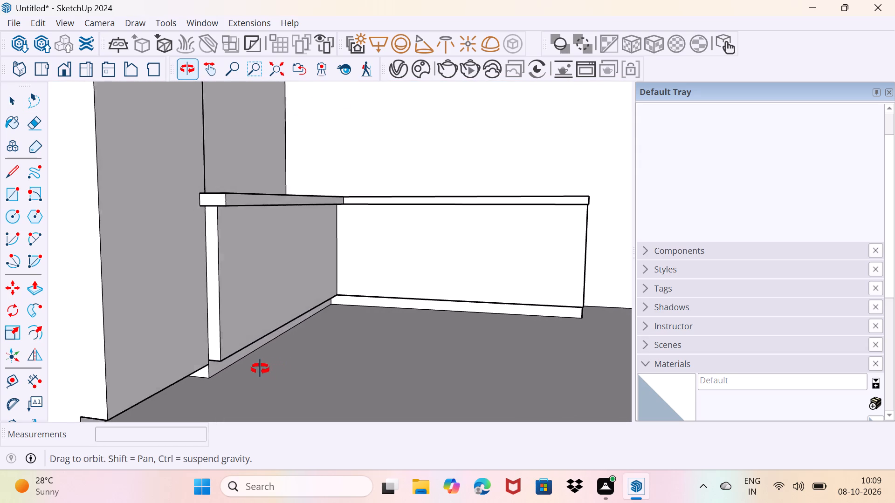
middle_click_drag(260, 369, 258, 369)
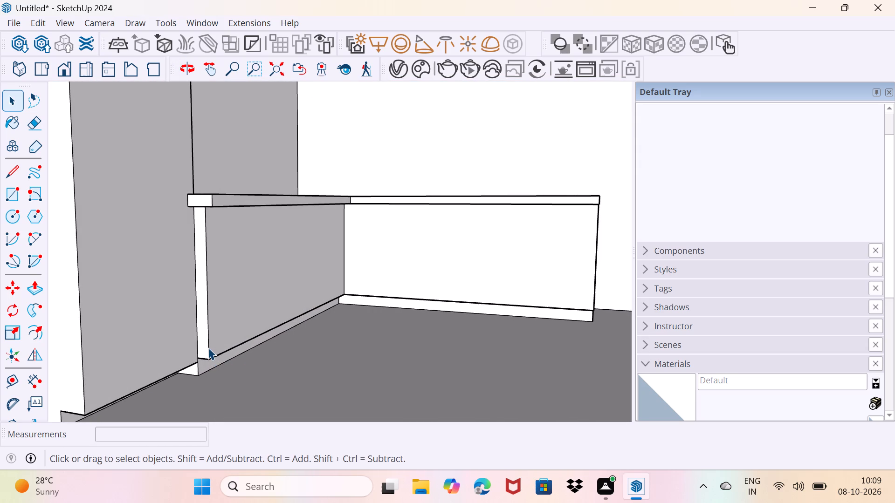
left_click(208, 347)
scroll(209, 346, "up", 3)
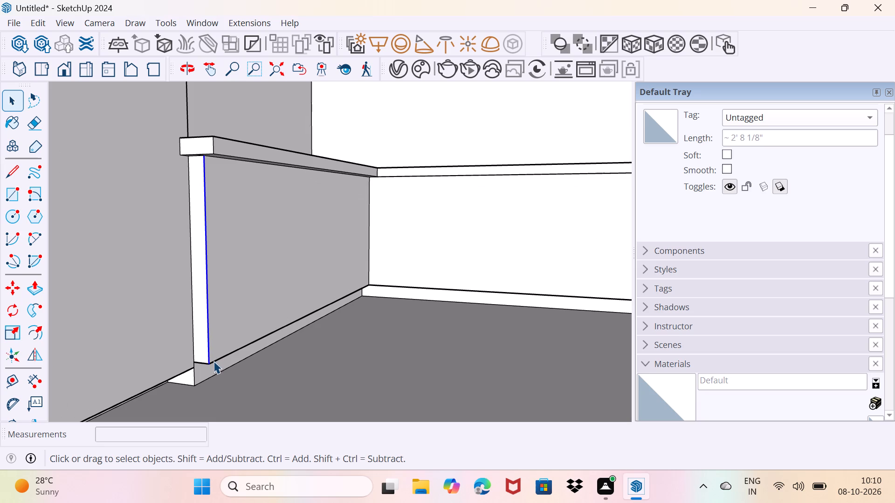
key("m")
left_click(212, 361)
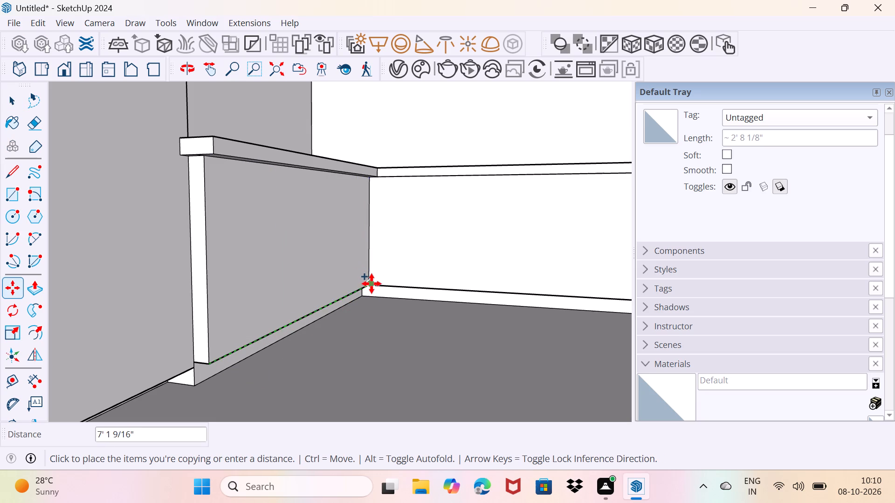
scroll(372, 284, "up", 12)
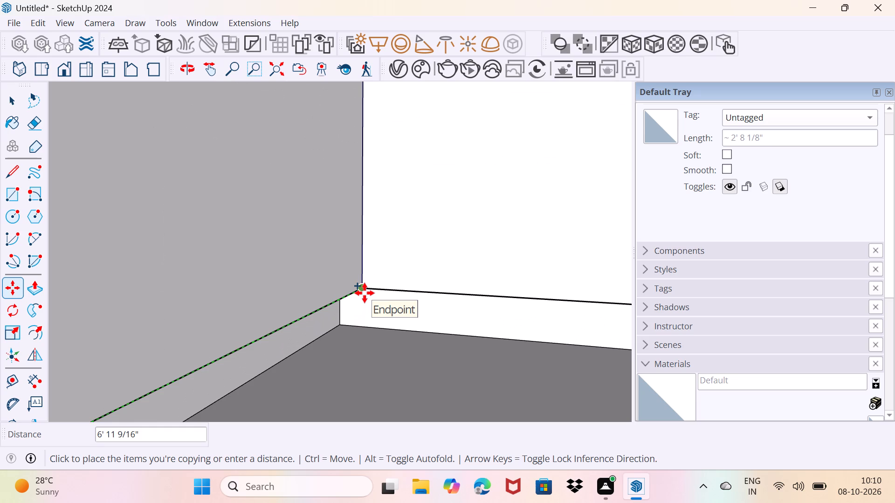
left_click(365, 293)
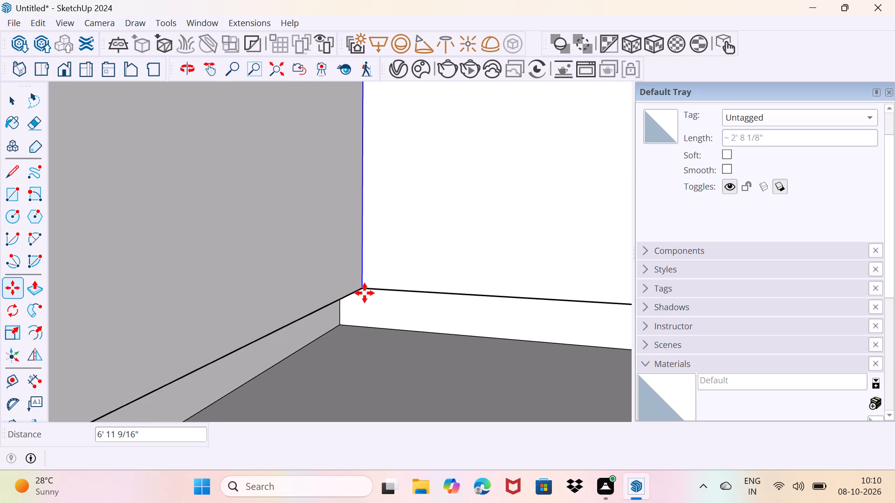
key("shift+asterisk")
key("4")
key("Return")
scroll(347, 308, "down", 12)
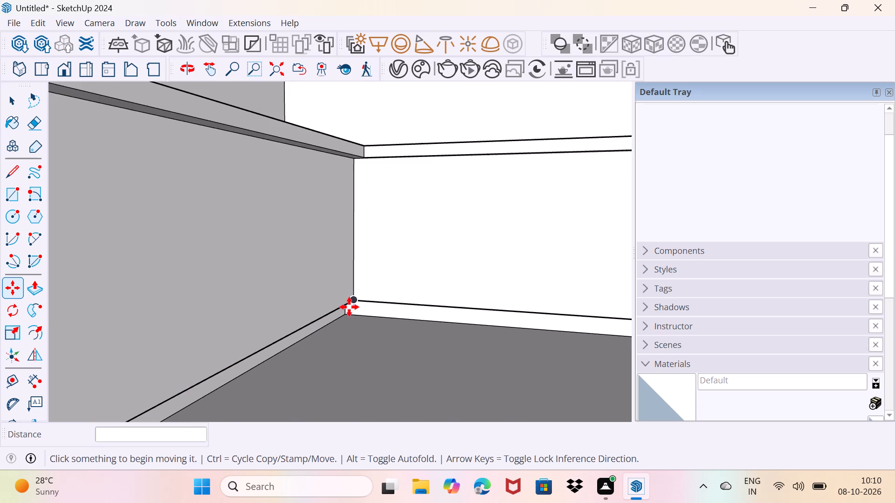
scroll(349, 307, "down", 8)
middle_click_drag(397, 290, 157, 324)
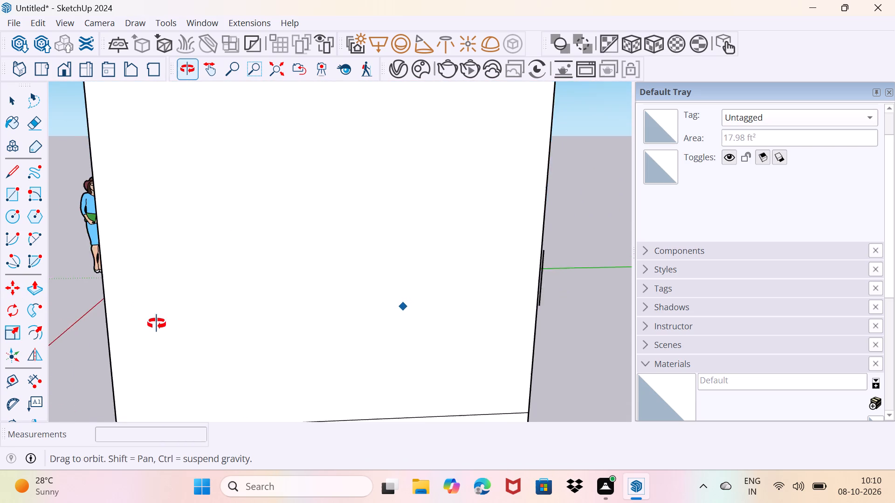
middle_click_drag(157, 324, 383, 307)
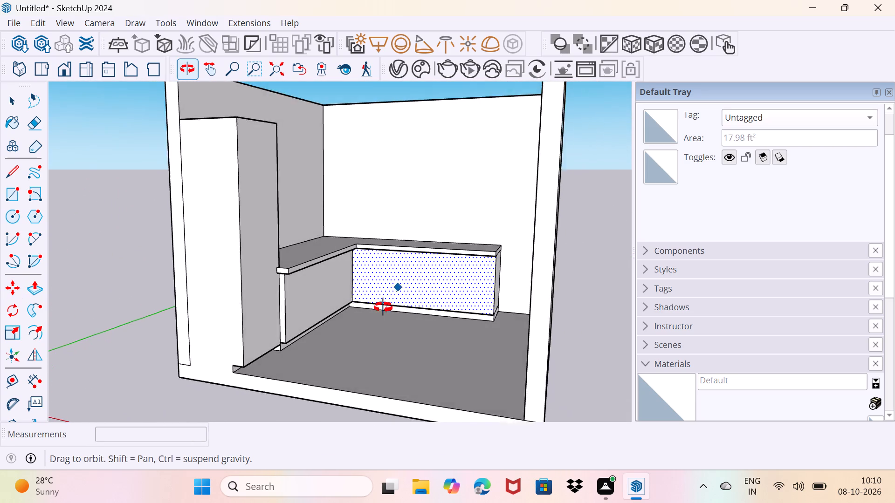
middle_click_drag(383, 307, 353, 314)
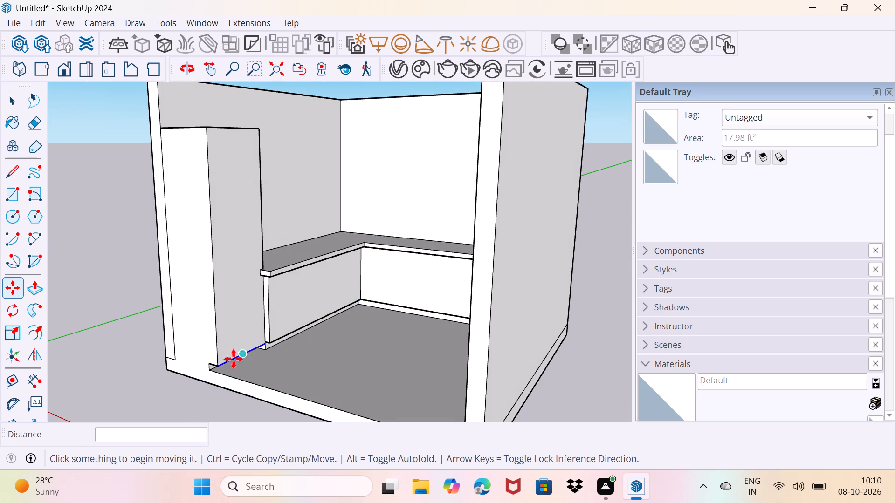
key("space")
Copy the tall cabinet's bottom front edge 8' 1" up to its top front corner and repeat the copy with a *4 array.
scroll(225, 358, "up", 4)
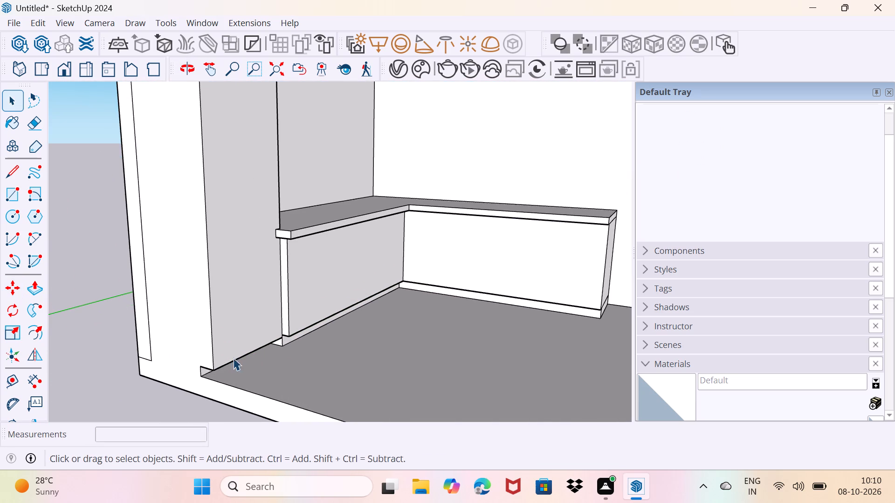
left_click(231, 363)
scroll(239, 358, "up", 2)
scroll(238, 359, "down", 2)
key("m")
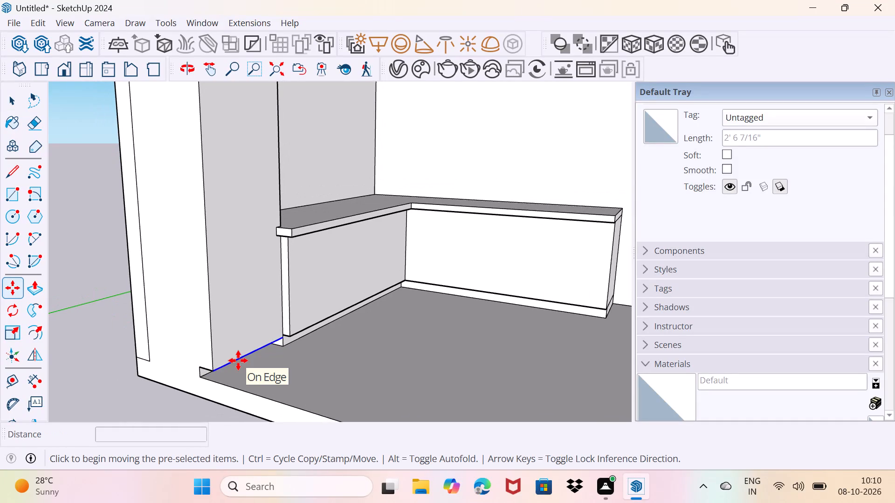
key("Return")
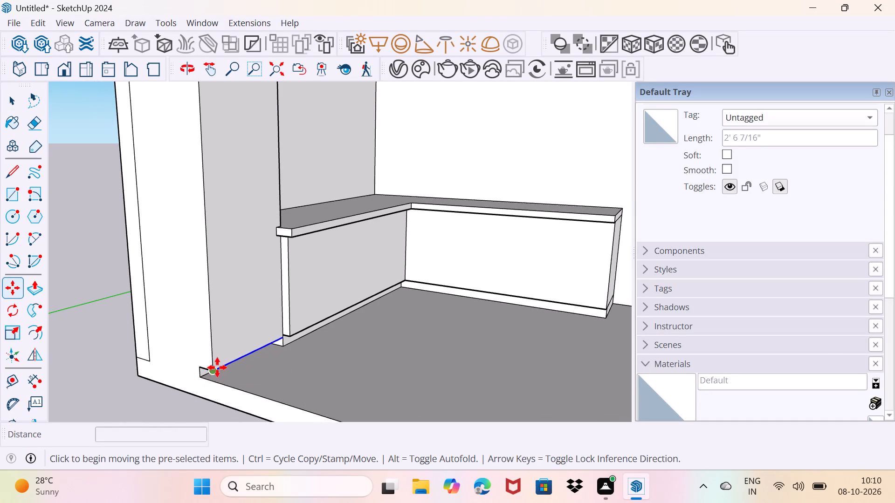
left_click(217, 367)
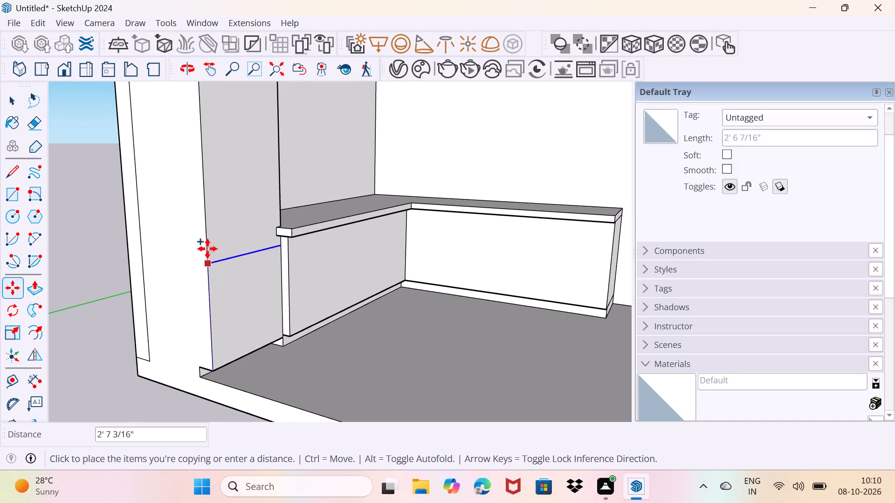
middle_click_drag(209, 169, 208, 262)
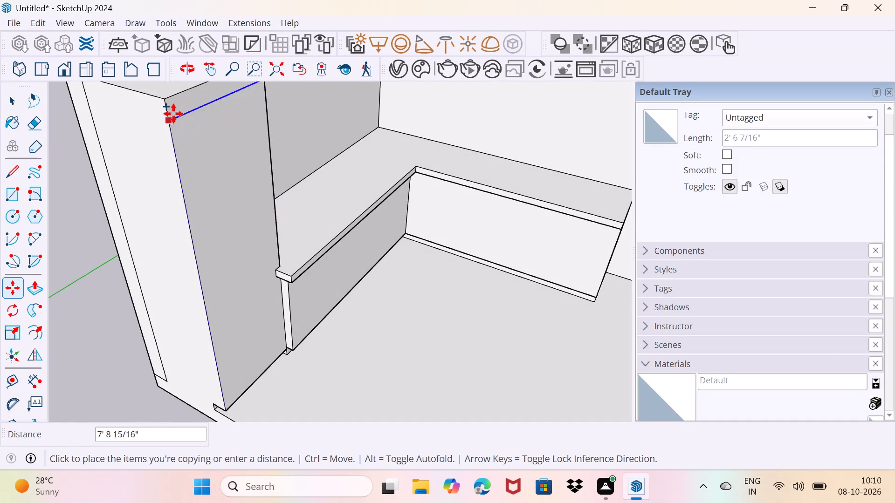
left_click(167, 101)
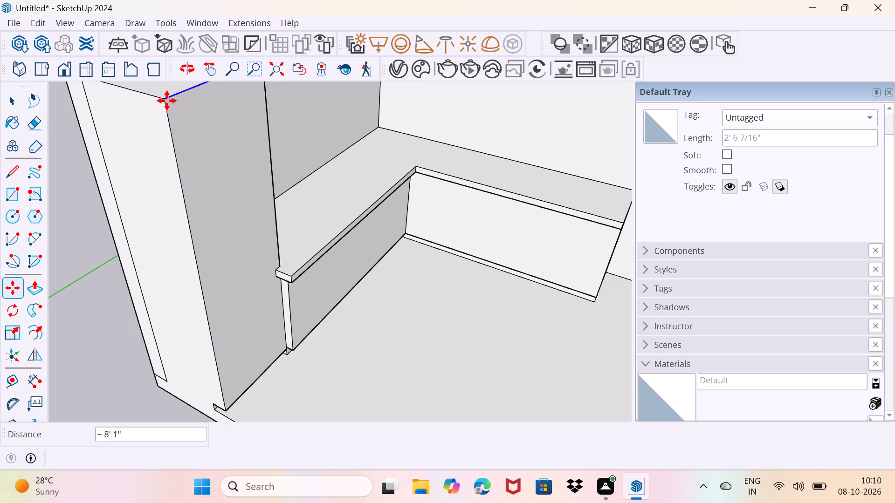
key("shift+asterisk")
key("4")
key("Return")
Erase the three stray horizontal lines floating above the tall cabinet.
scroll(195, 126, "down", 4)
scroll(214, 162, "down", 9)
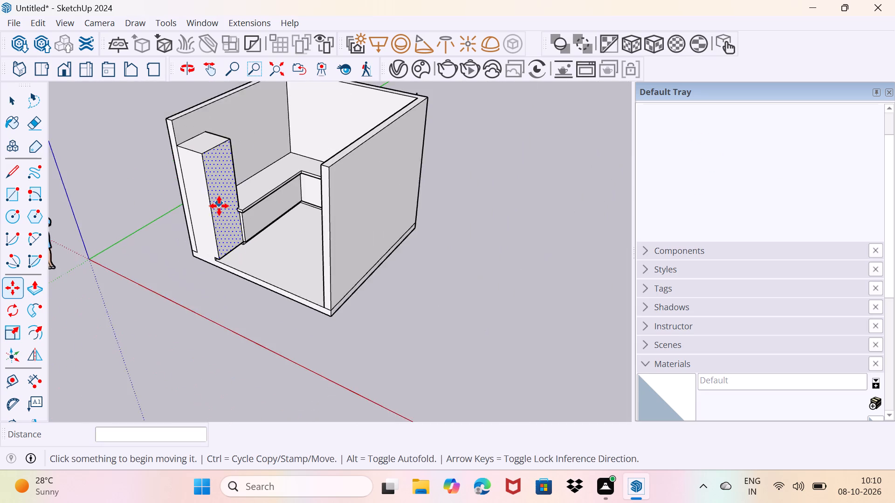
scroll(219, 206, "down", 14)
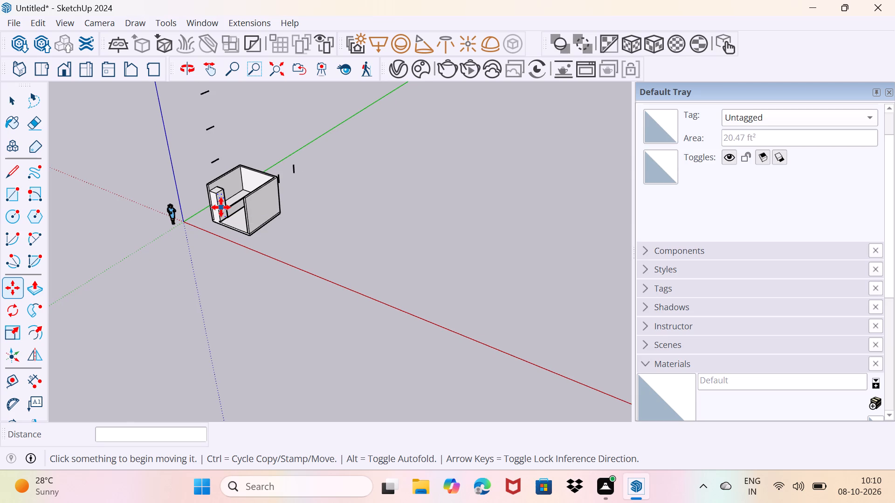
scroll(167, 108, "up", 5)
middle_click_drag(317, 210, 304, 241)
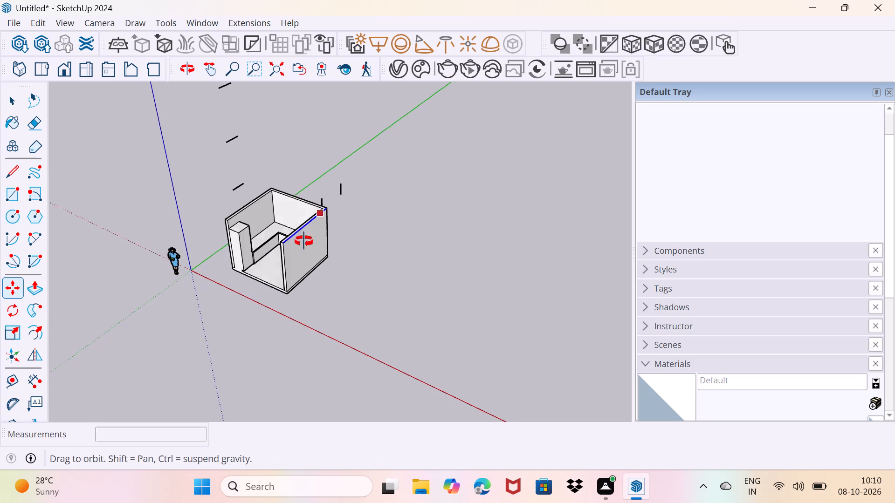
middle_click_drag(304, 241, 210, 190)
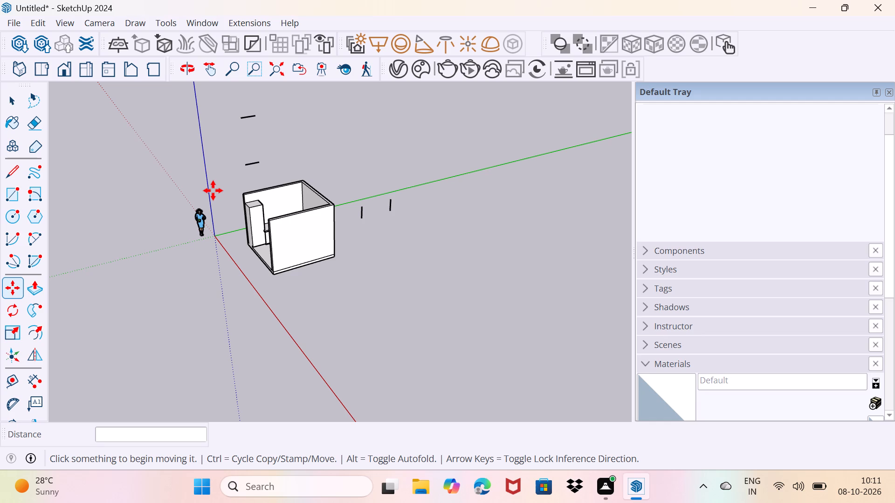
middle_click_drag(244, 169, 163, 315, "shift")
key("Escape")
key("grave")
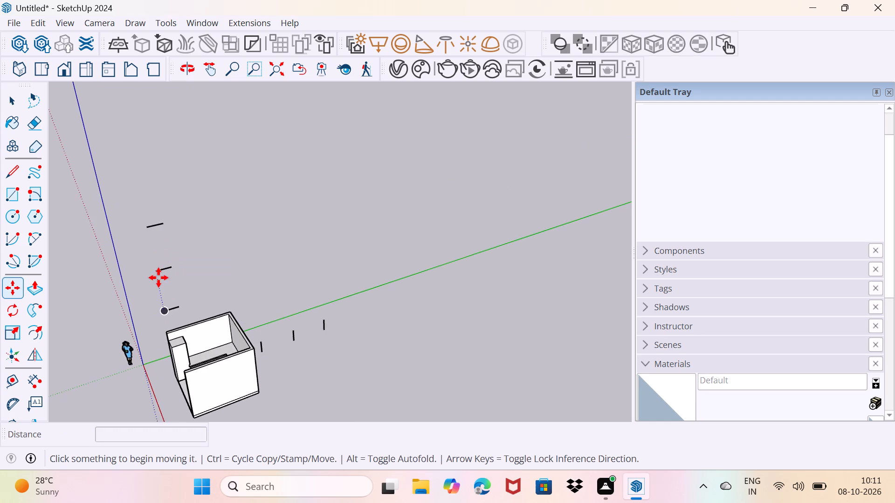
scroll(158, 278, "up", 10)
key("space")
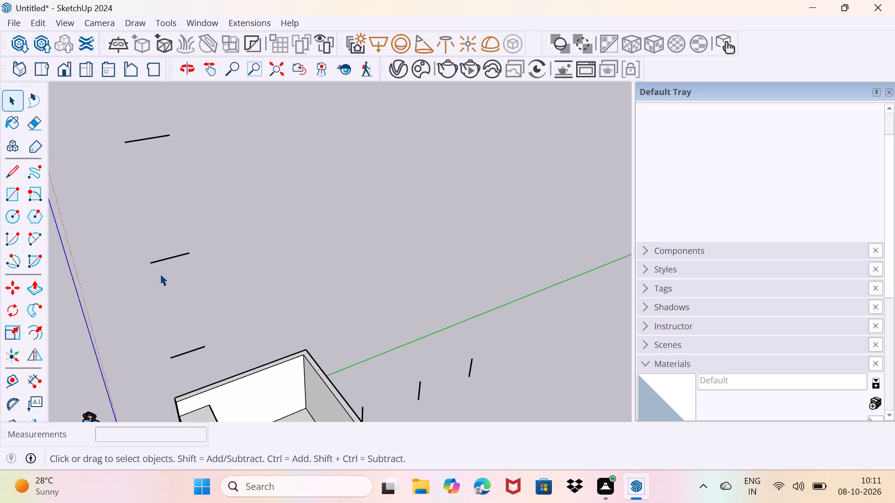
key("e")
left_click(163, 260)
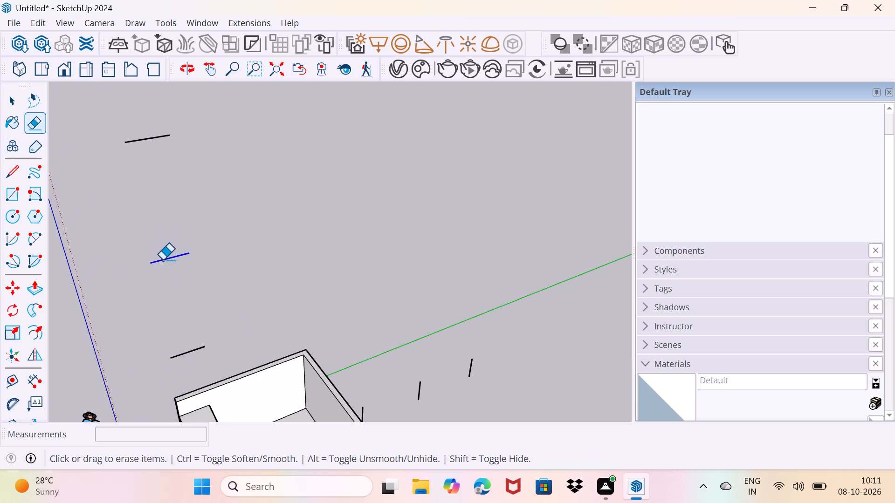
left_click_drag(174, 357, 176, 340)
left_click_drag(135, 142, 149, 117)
Copy the tall cabinet's bottom front edge 8' 1" up to its top front corner and divide the distance with a /4 array.
middle_click_drag(327, 318, 288, 250)
scroll(320, 258, "down", 4)
key("space")
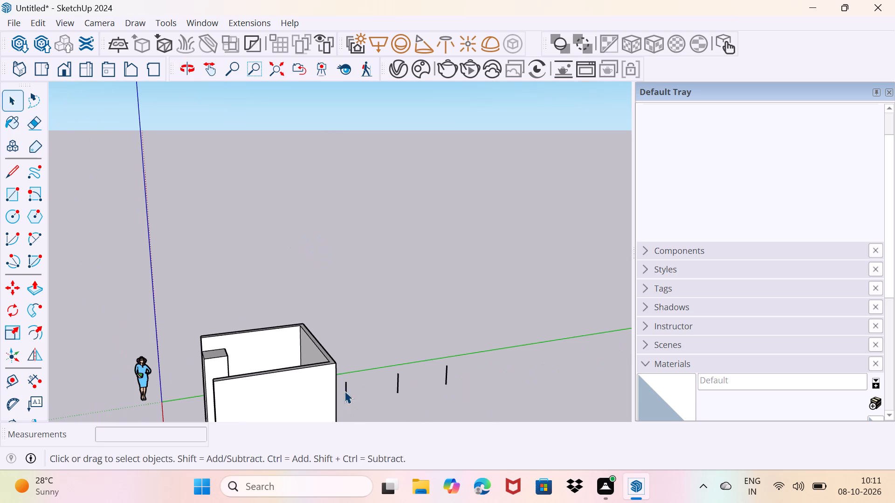
middle_click_drag(344, 391, 401, 283)
middle_click_drag(288, 331, 244, 326)
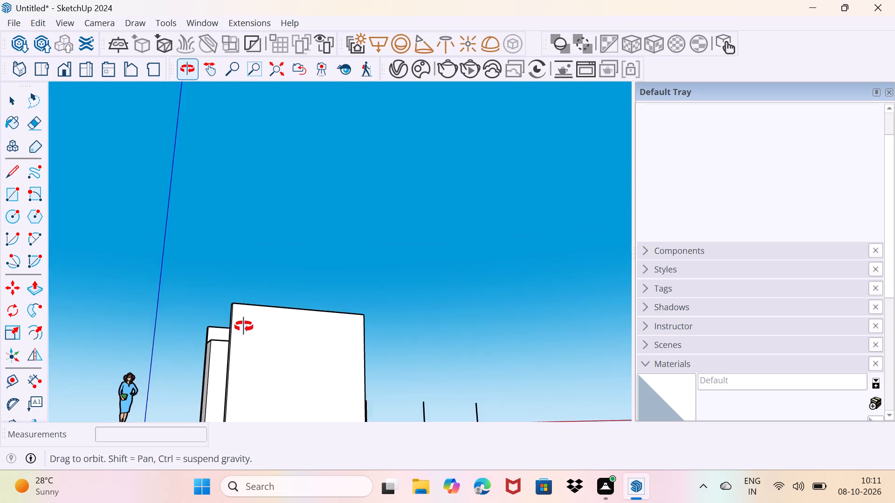
middle_click_drag(244, 326, 292, 290)
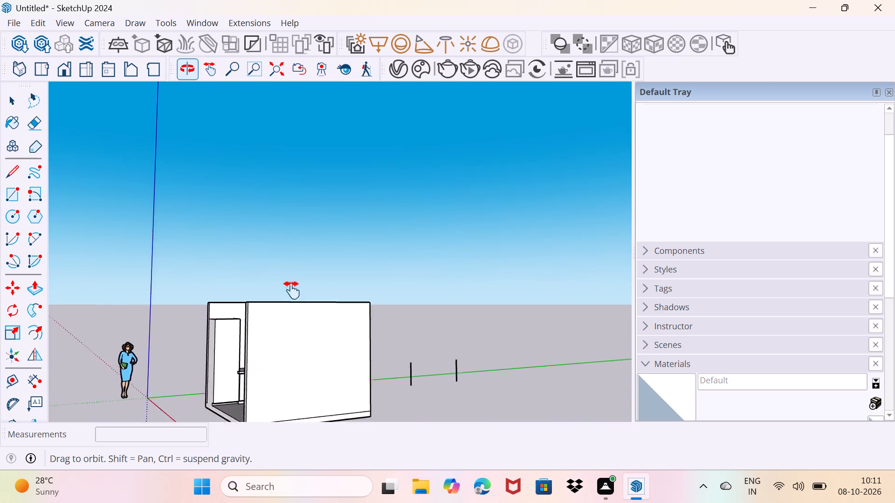
middle_click_drag(292, 290, 413, 271)
scroll(354, 321, "up", 9)
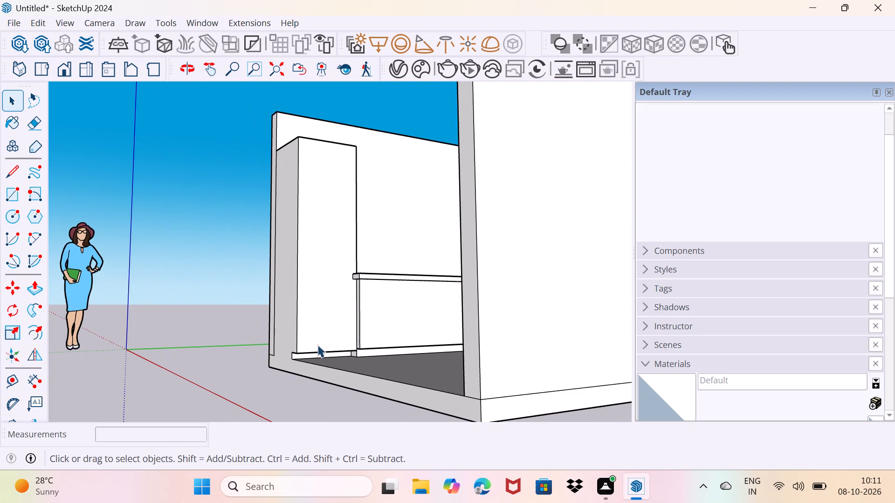
left_click(317, 349)
key("Escape")
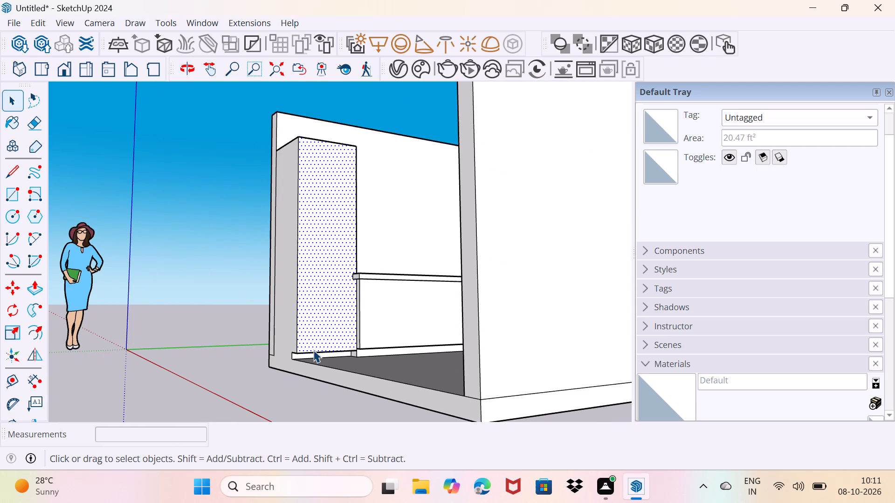
key("space")
scroll(299, 352, "up", 3)
key("space")
left_click_drag(236, 385, 249, 349)
scroll(312, 356, "up", 3)
left_click(312, 352)
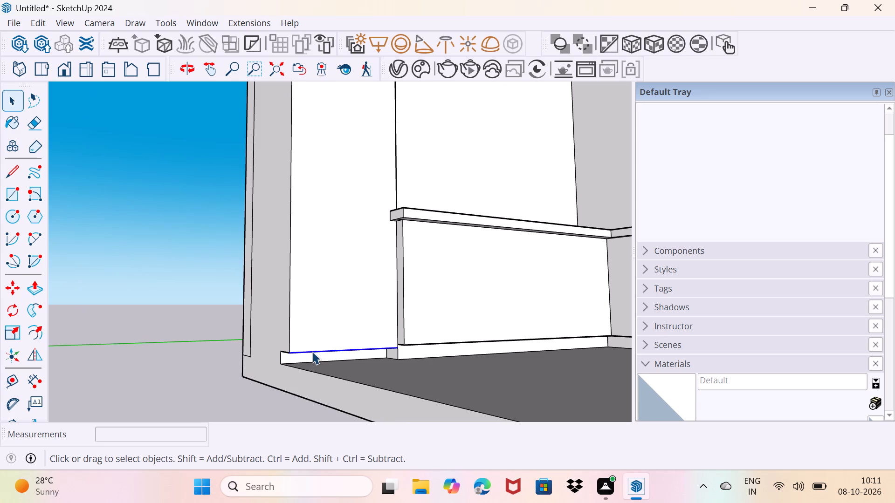
key("m")
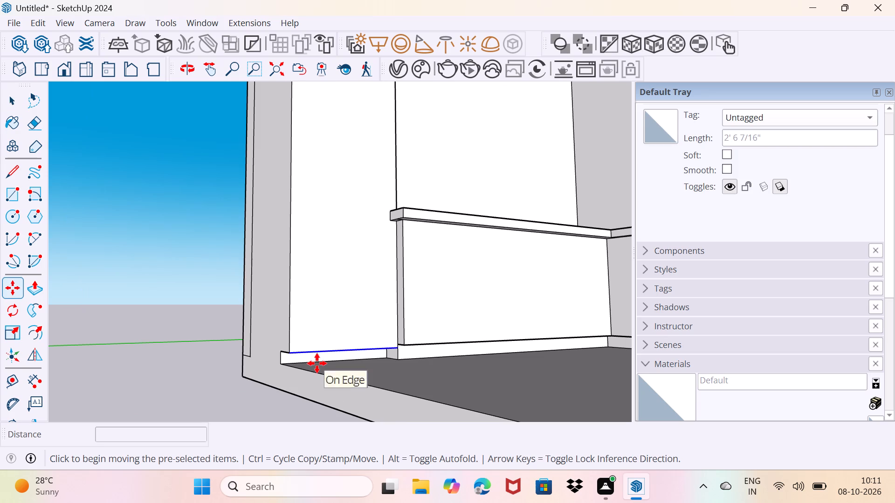
left_click(289, 354)
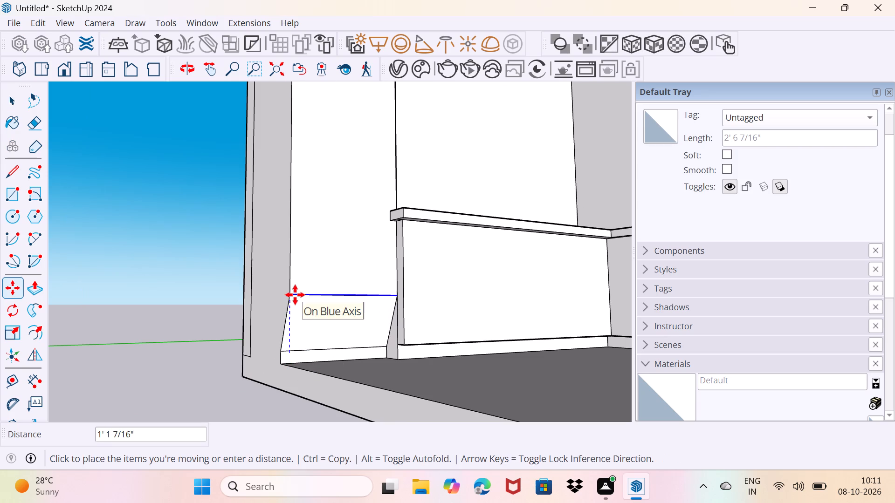
middle_click_drag(297, 195, 298, 347)
scroll(311, 265, "down", 4)
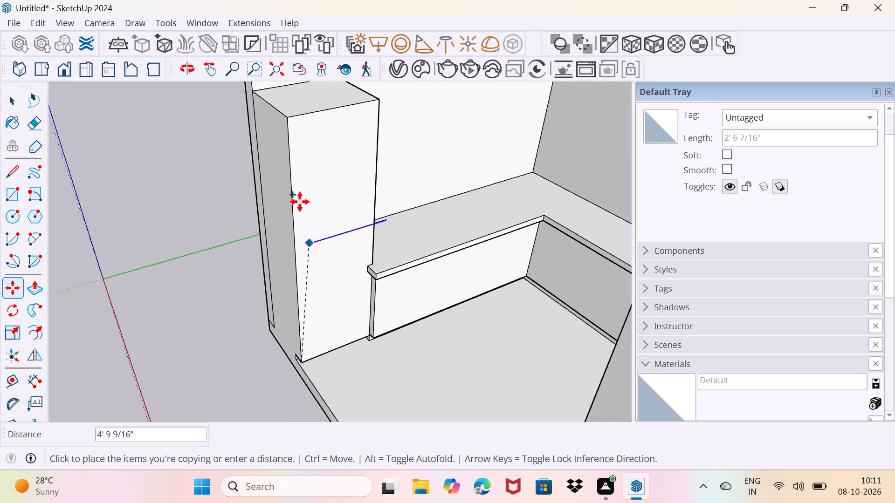
left_click(293, 120)
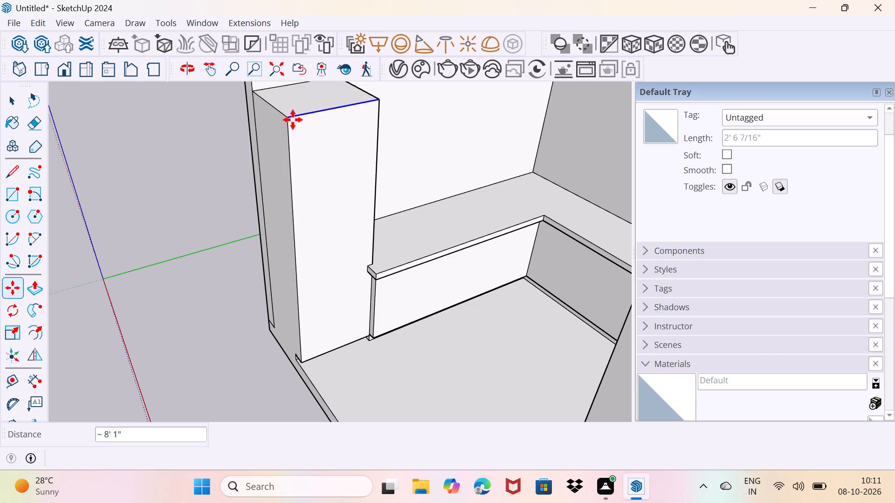
key("slash")
key("4")
key("Return")
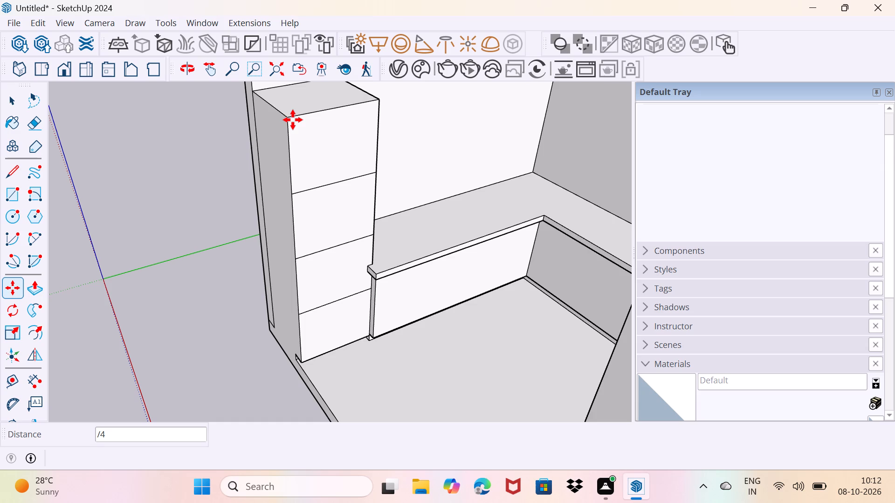
Draw a 1' 8 7/8" line along the base of the tall cabinet's side, from the wall's lower inner corner to the toe-kick's bottom corner.
scroll(313, 254, "down", 2)
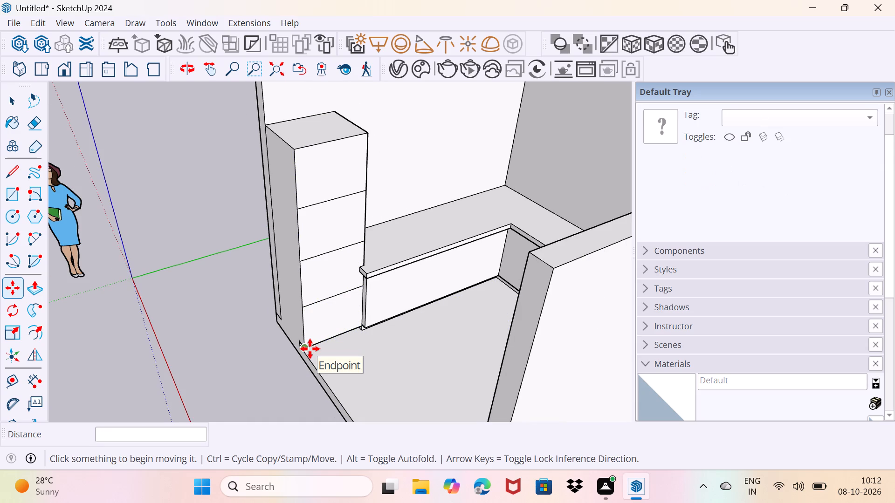
key("space")
scroll(298, 360, "up", 2)
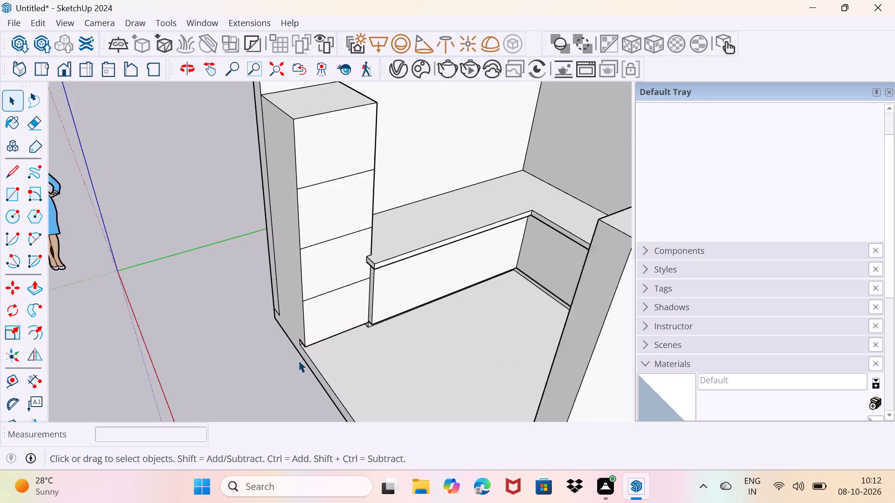
middle_click_drag(295, 371, 468, 300)
scroll(298, 339, "up", 8)
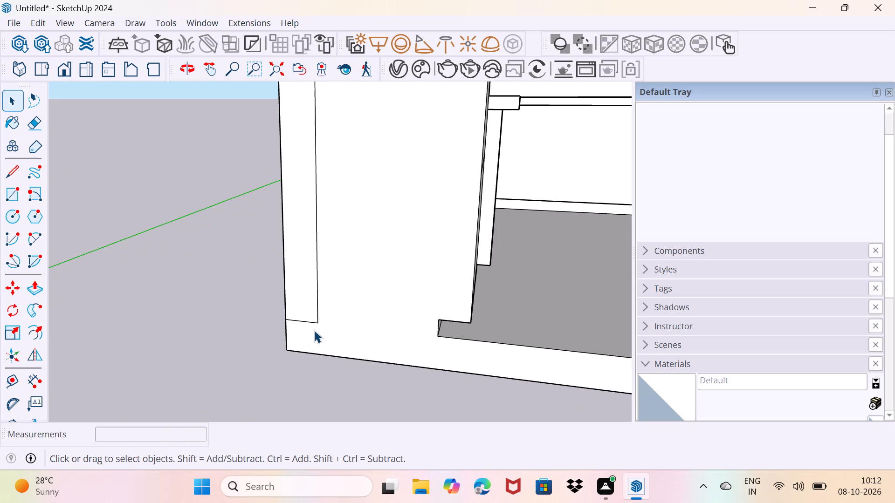
key("l")
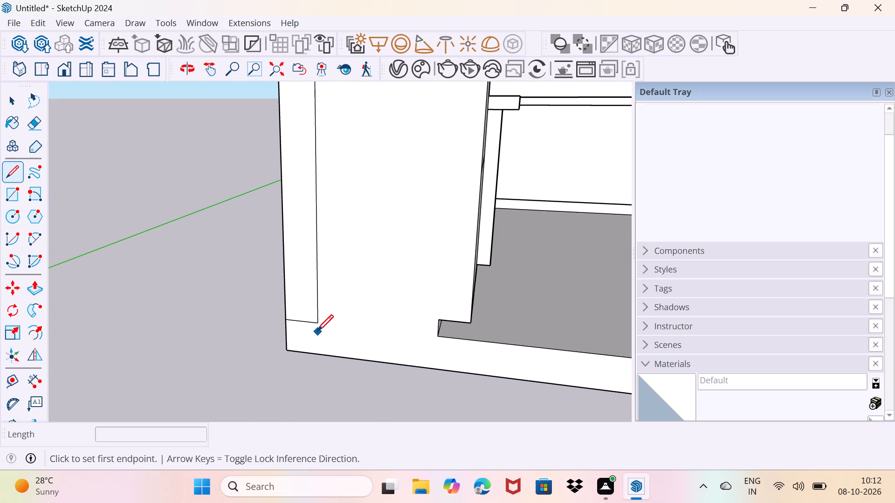
left_click(317, 324)
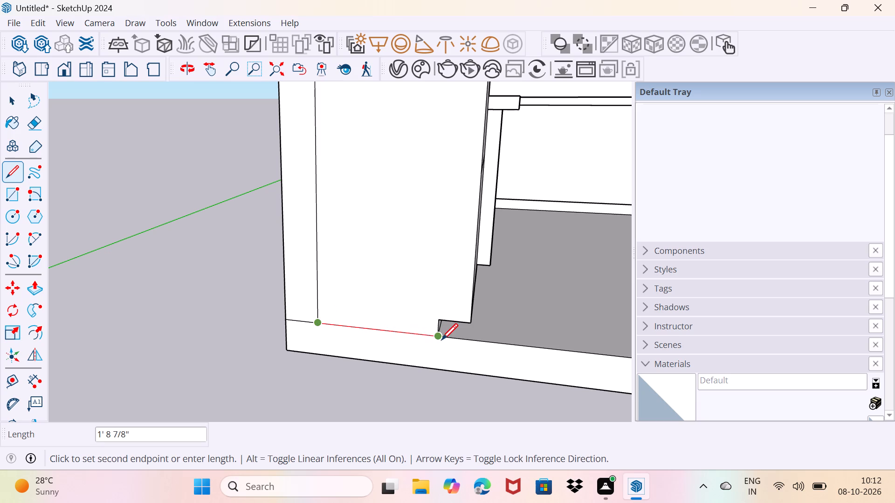
left_click(441, 340)
key("Escape")
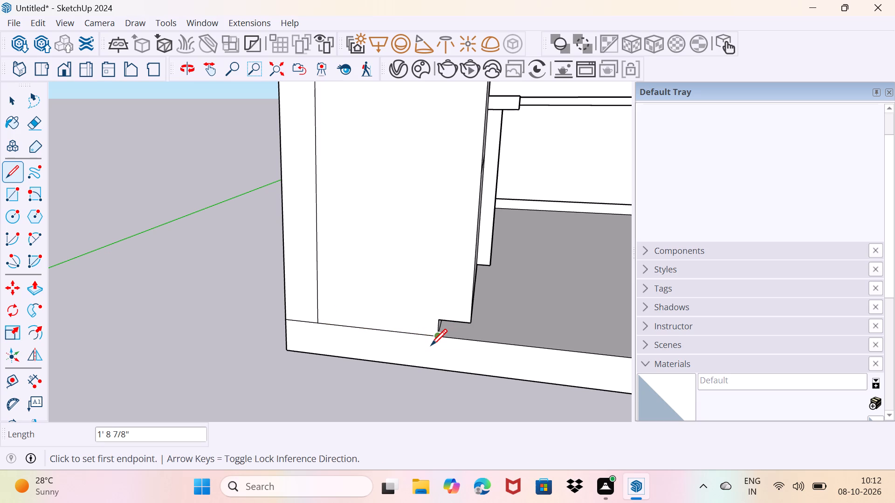
key("space")
scroll(402, 333, "up", 2)
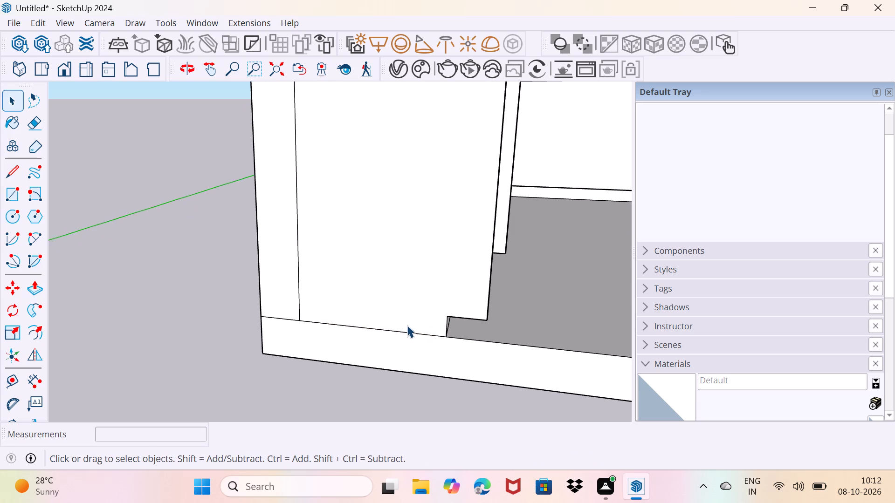
Draw a 1' 8 7/8" line across the tall cabinet's side, from the toe-kick's top corner to the wall's vertical edge.
key("l")
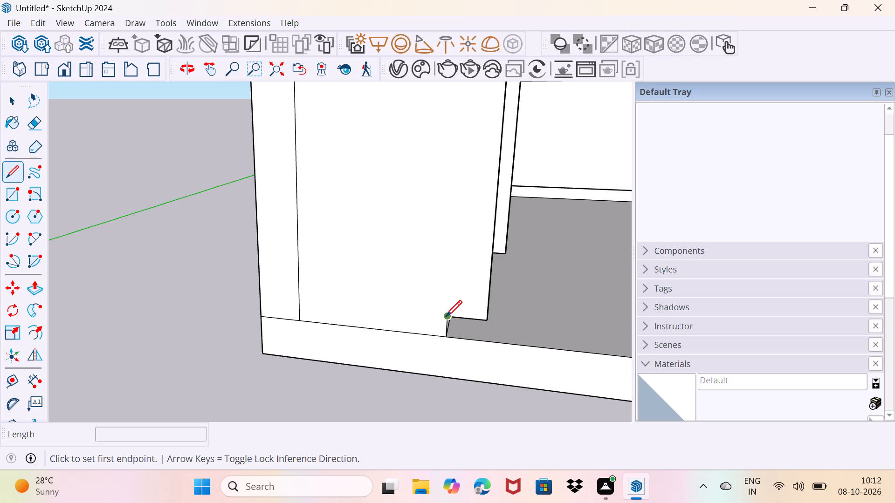
left_click(447, 316)
left_click(303, 302)
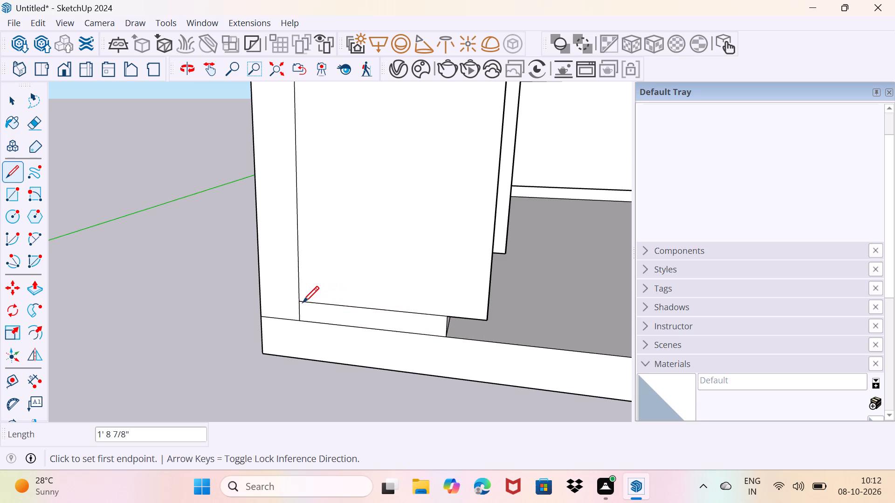
key("space")
Push the separated toe-kick face on the tall cabinet's side inward by about 4 9/16".
scroll(365, 344, "down", 2)
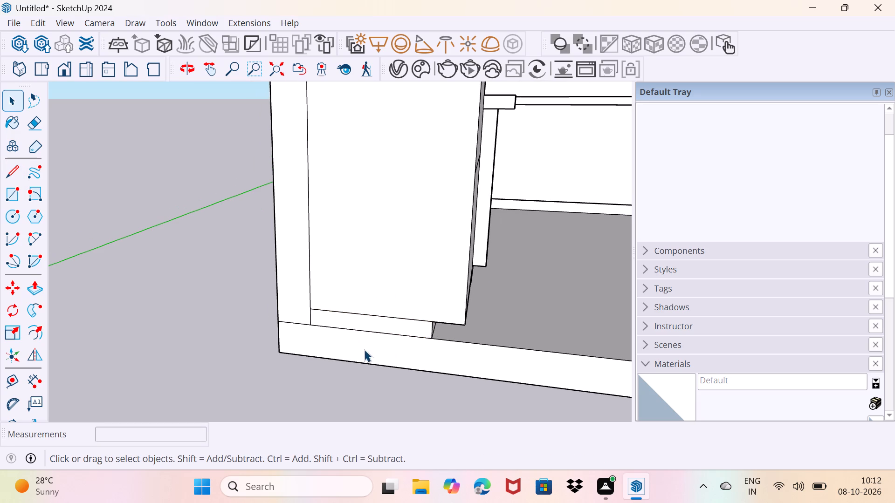
middle_click_drag(368, 350, 319, 348)
key("space")
left_click(364, 329)
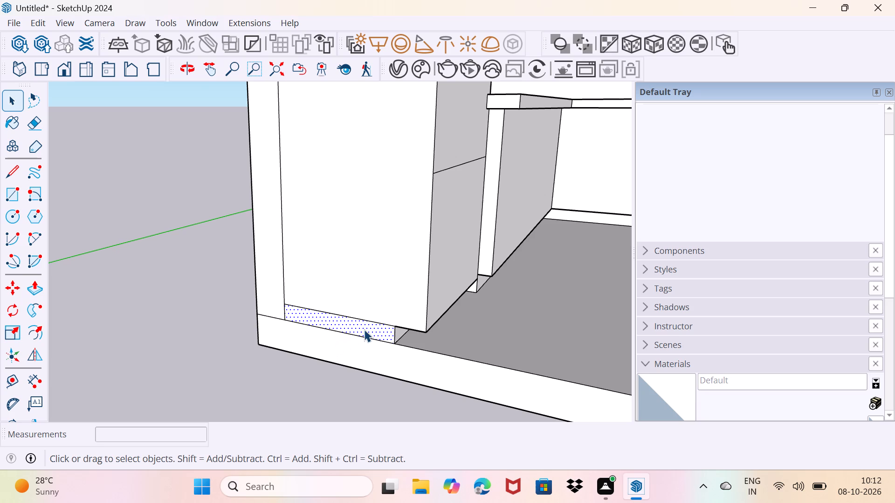
key("p")
left_click(364, 327)
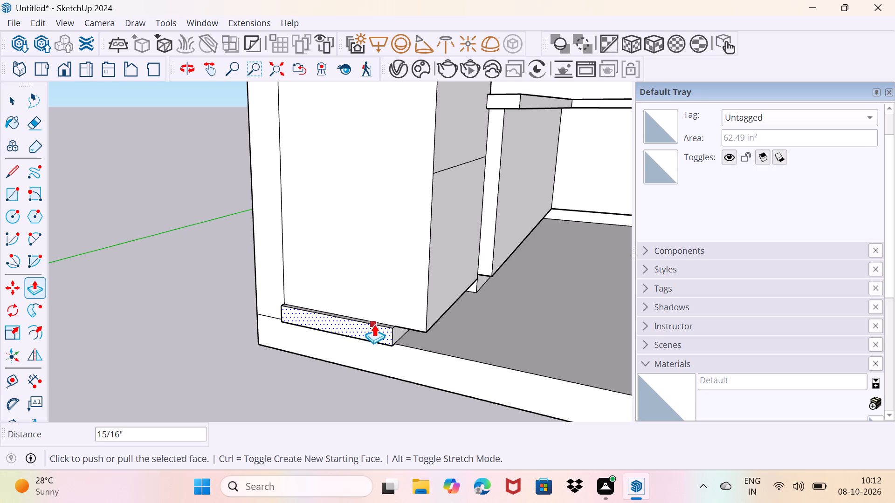
middle_click_drag(379, 334, 319, 309)
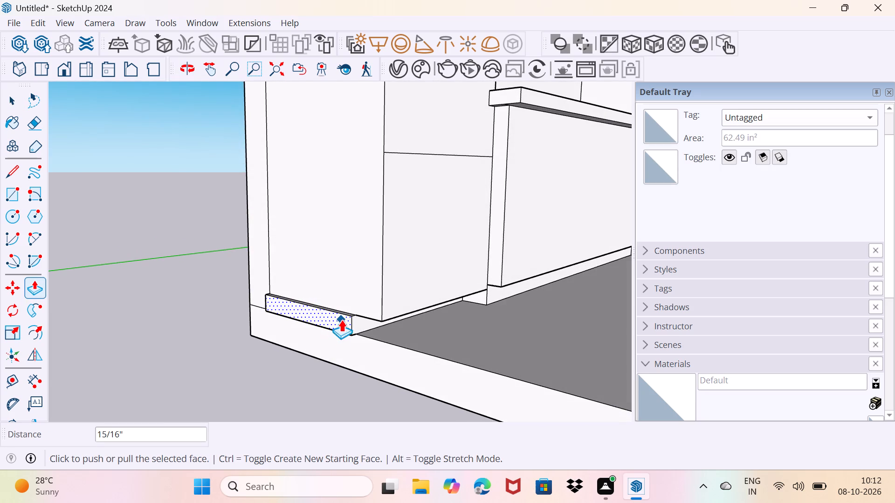
left_click_drag(342, 319, 366, 323)
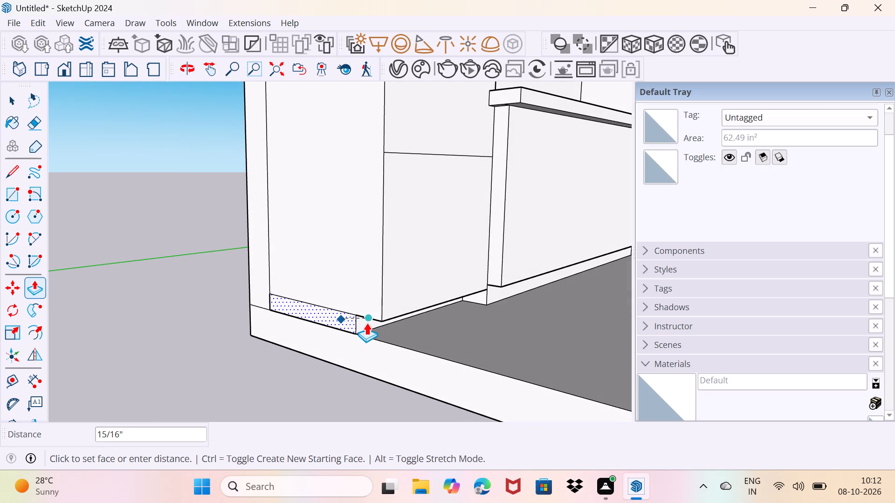
left_click_drag(366, 323, 364, 323)
middle_click_drag(344, 317, 249, 299)
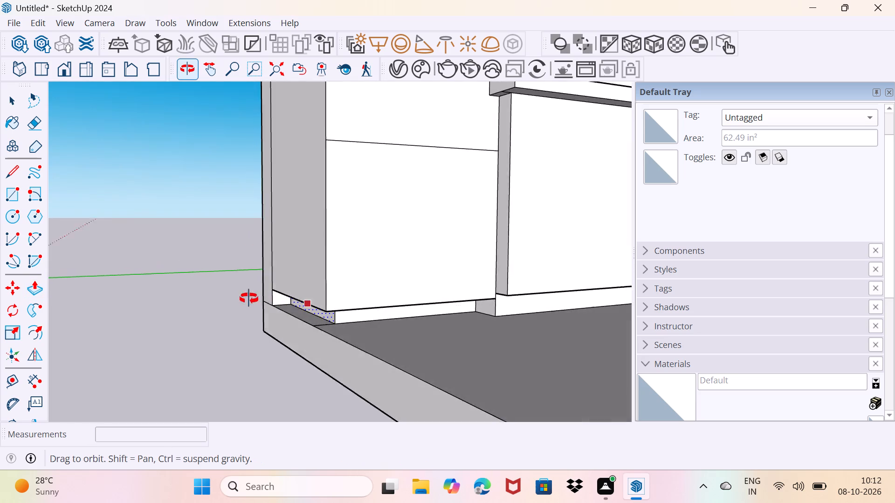
middle_click_drag(249, 299, 250, 278)
scroll(330, 306, "up", 3)
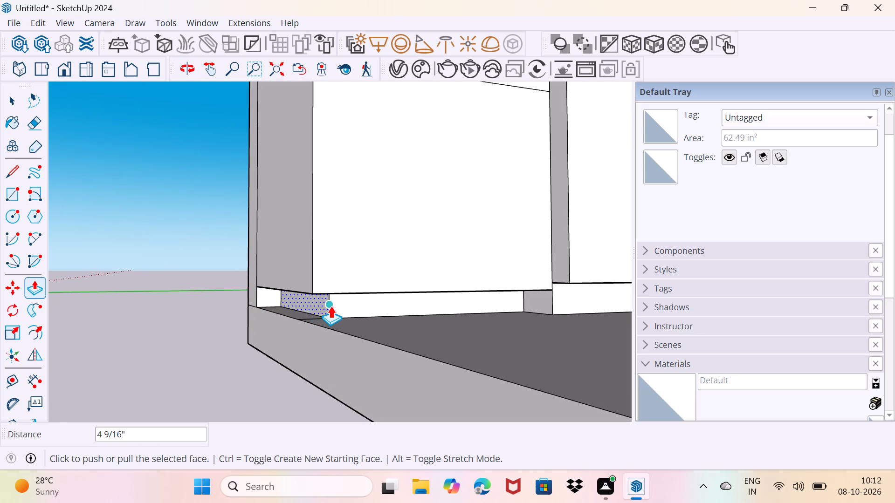
scroll(313, 301, "up", 4)
middle_click_drag(313, 301, 408, 316)
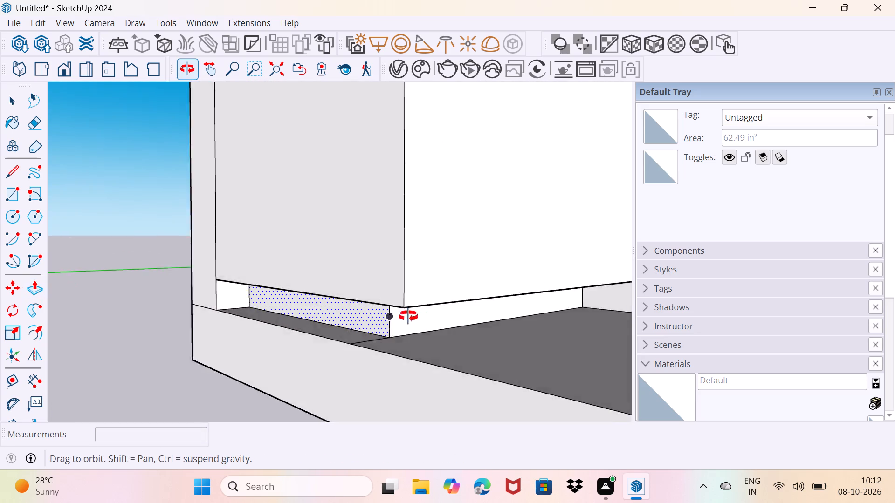
middle_click_drag(408, 316, 456, 379)
scroll(420, 375, "up", 3)
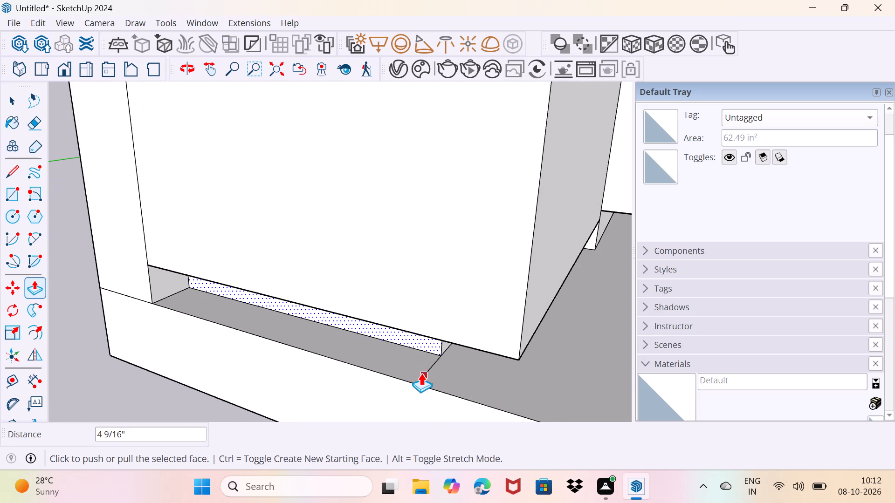
key("space")
Erase the leftover short line on the floor beside the tall cabinet's recessed toe-kick.
scroll(421, 373, "up", 3)
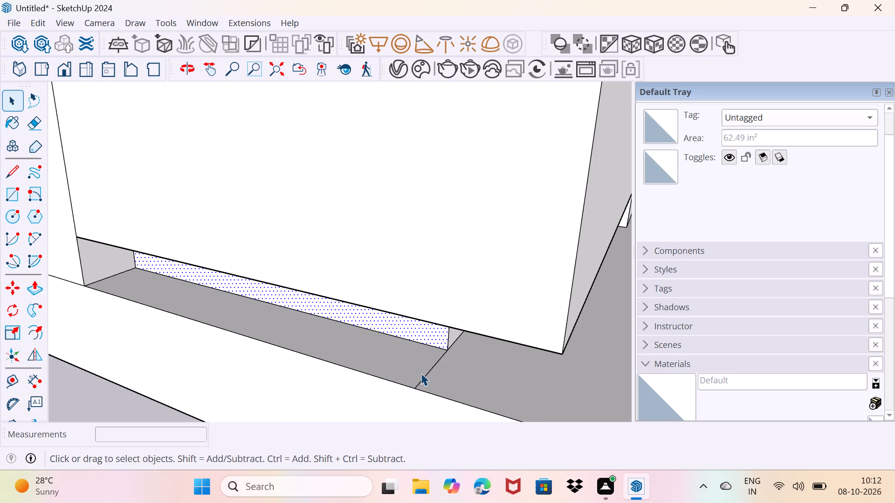
key("e")
left_click_drag(426, 375, 455, 396)
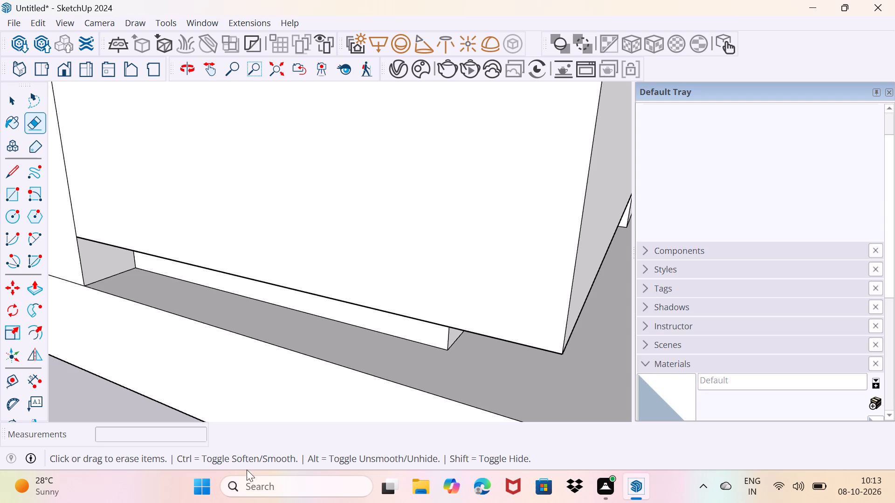
Pull the tall cabinet's recessed side toe-kick face back outward until it sits nearly flush with the floor's outer edge.
middle_click_drag(407, 397, 306, 340)
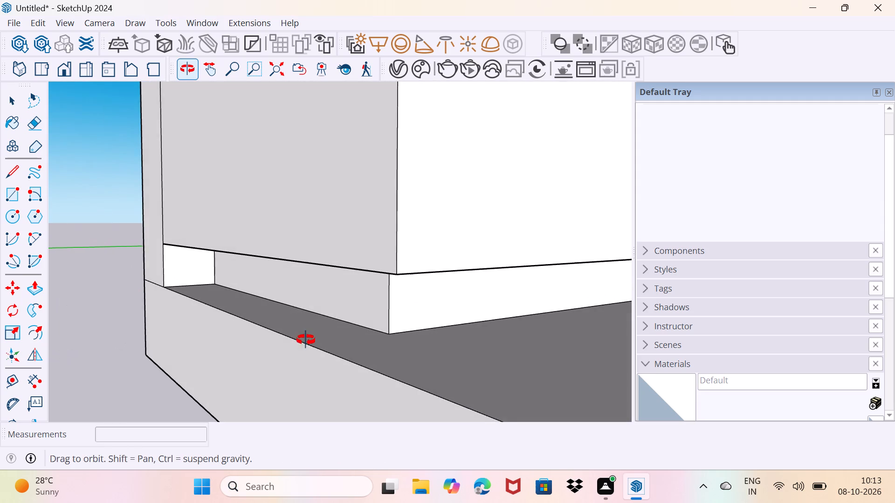
middle_click_drag(306, 340, 306, 340)
scroll(342, 306, "up", 2)
key("space")
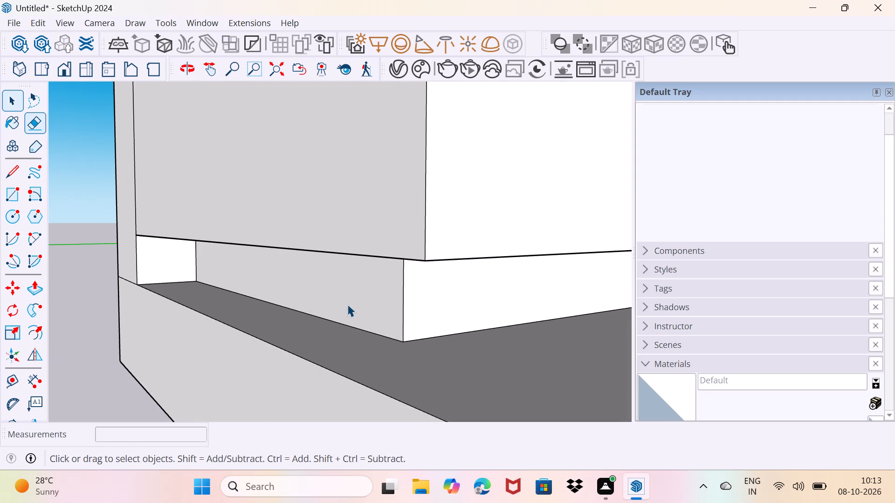
left_click(361, 299)
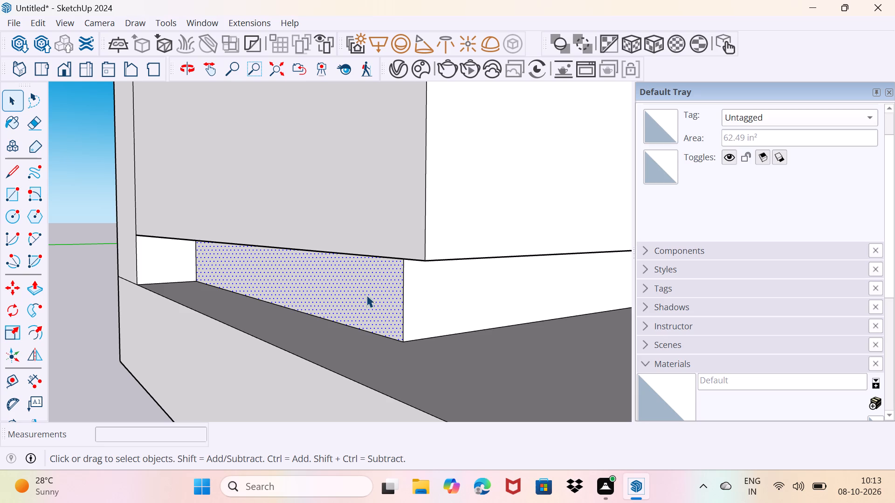
key("p")
left_click(367, 295)
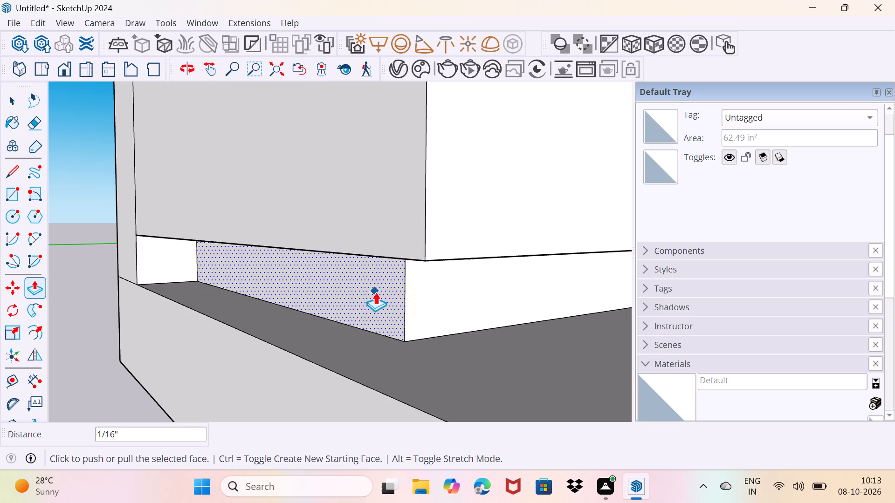
middle_click_drag(376, 292, 282, 282)
middle_click_drag(270, 280, 310, 279)
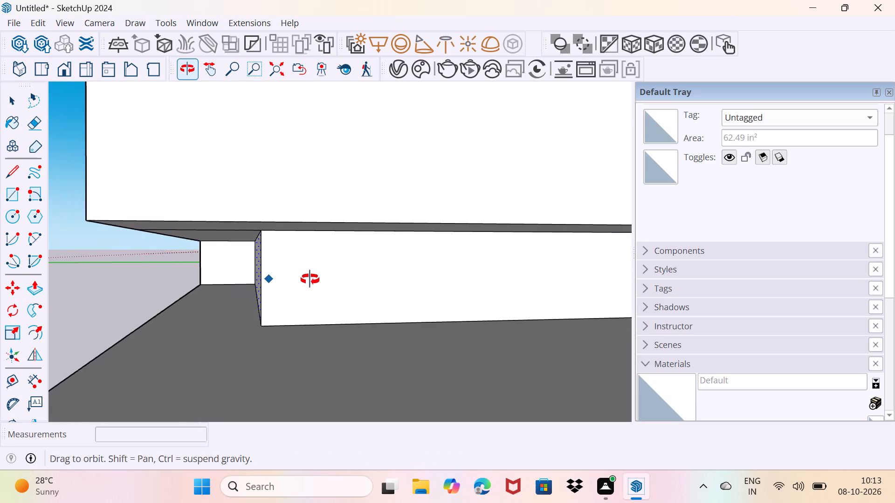
middle_click_drag(310, 279, 416, 281)
left_click_drag(232, 278, 189, 267)
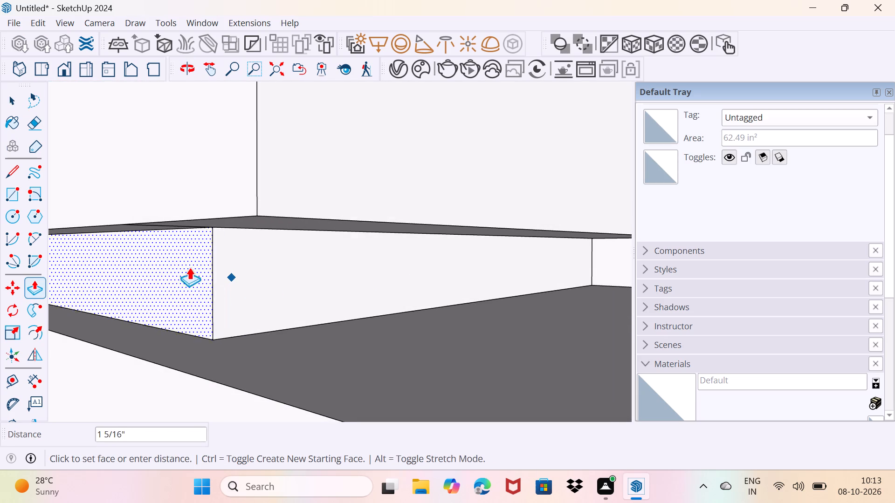
left_click_drag(189, 267, 138, 254)
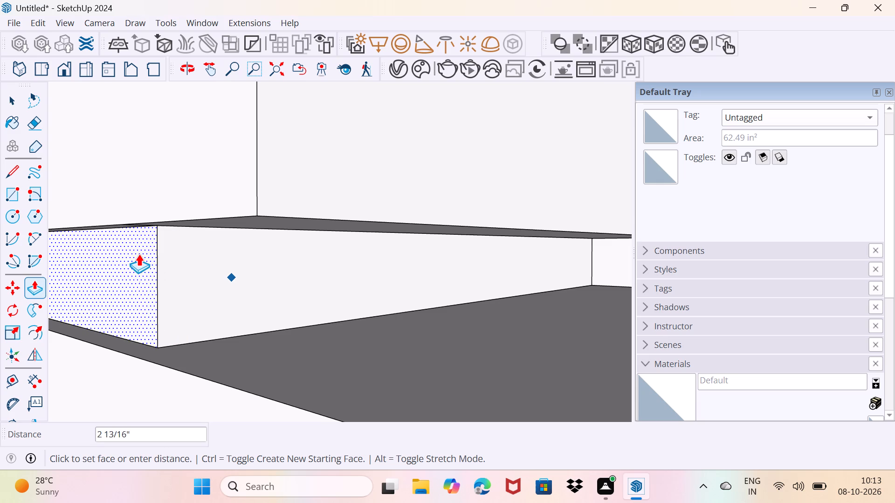
left_click_drag(138, 254, 113, 258)
left_click(113, 258)
scroll(145, 262, "down", 4)
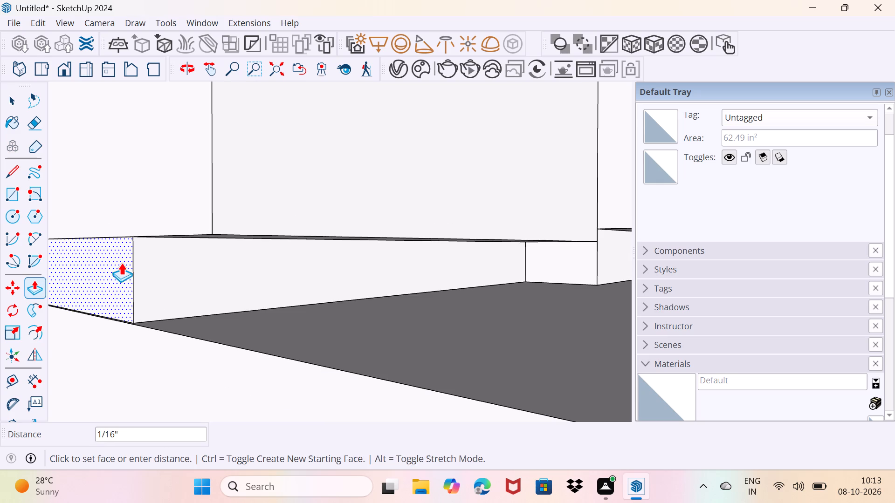
left_click(121, 263)
scroll(172, 272, "down", 3)
key("space")
Copy the vertical end edge of the base cabinet front 6' 11 9/16" to the inner corner and divide the distance with a /4 array.
scroll(174, 288, "down", 4)
left_click_drag(96, 401, 100, 393)
middle_click_drag(147, 334, 110, 404)
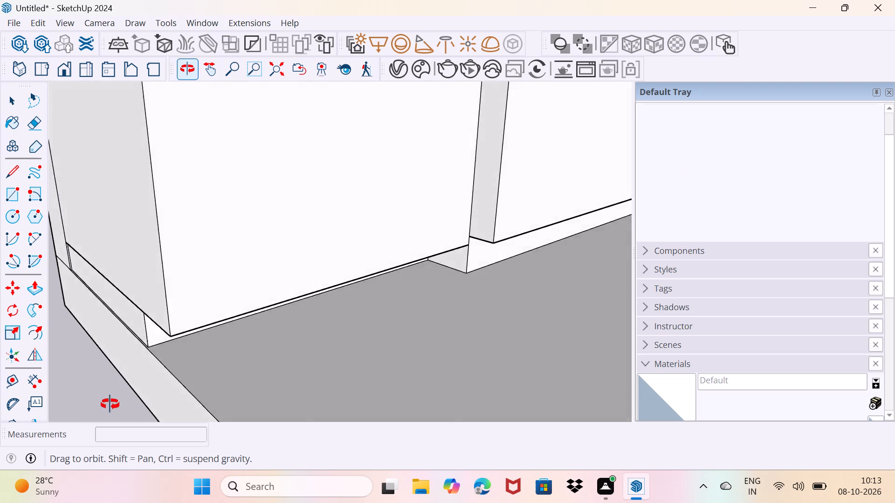
middle_click_drag(110, 404, 205, 321)
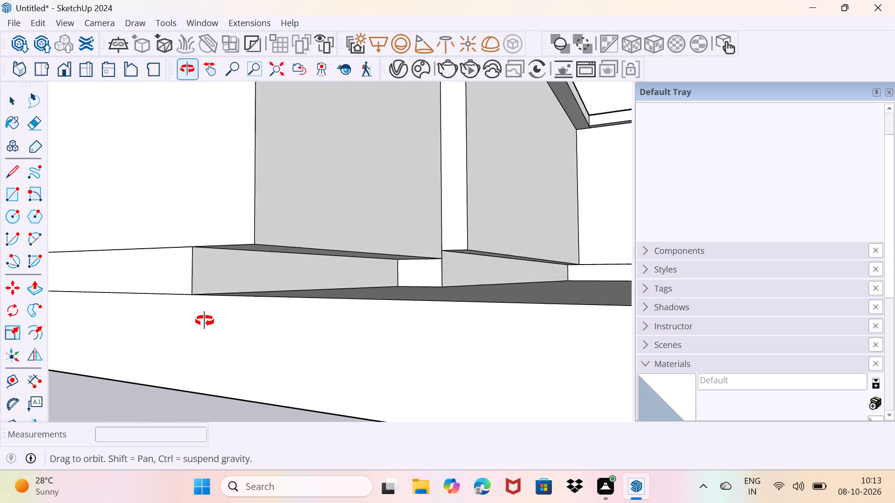
middle_click_drag(205, 321, 133, 400)
scroll(235, 339, "down", 6)
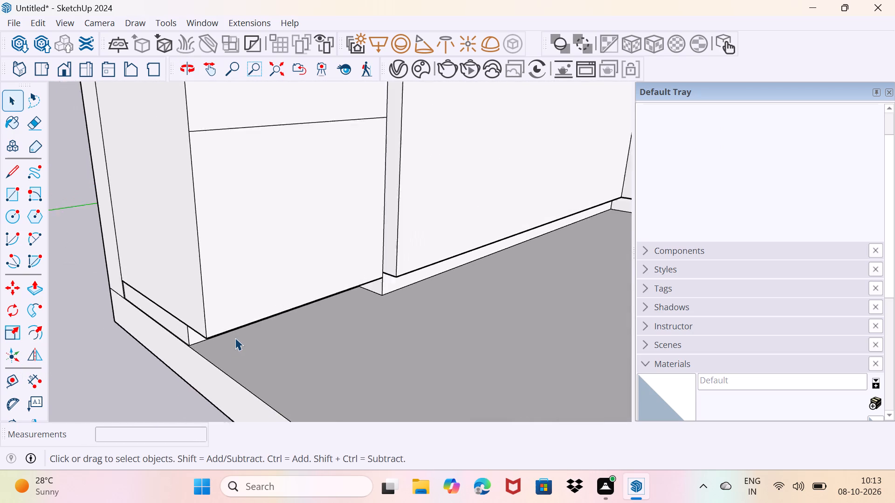
scroll(235, 338, "down", 6)
middle_click_drag(277, 310, 284, 334)
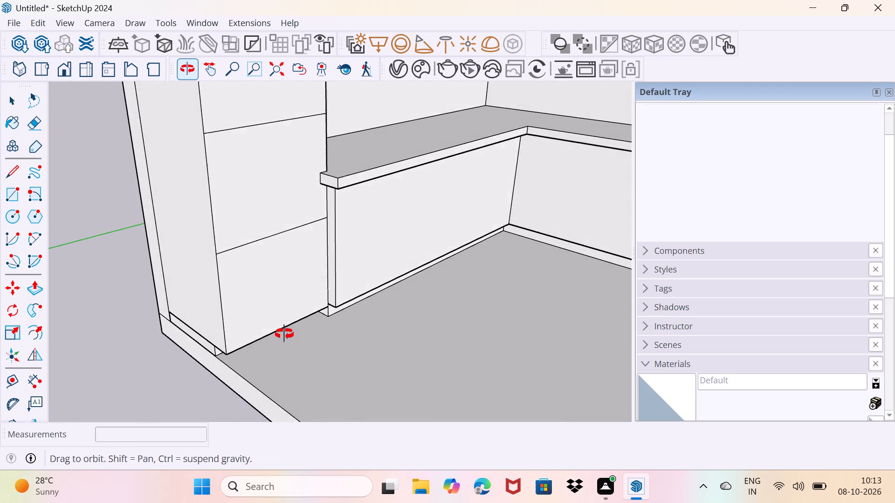
middle_click_drag(284, 334, 309, 321)
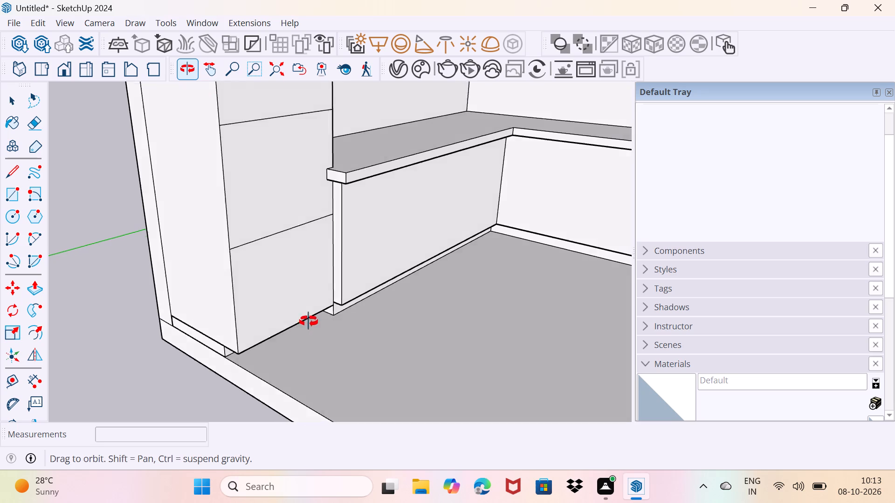
middle_click_drag(309, 321, 308, 320)
left_click(344, 291)
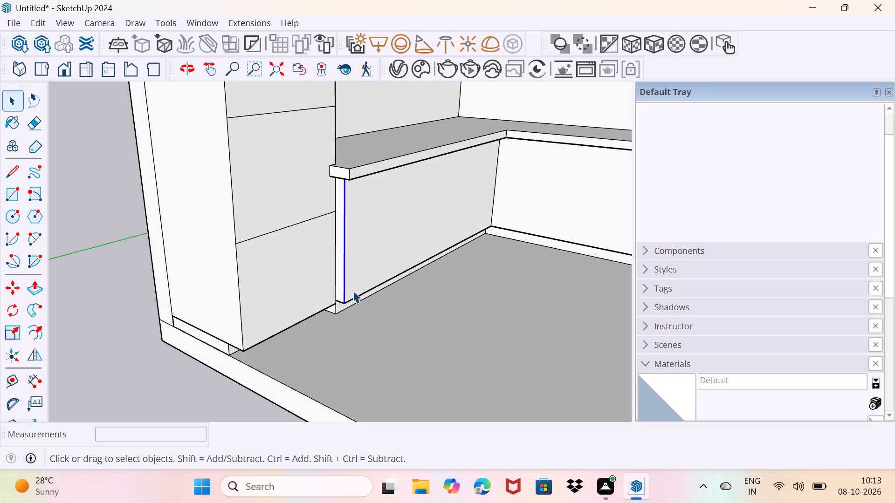
scroll(352, 291, "up", 4)
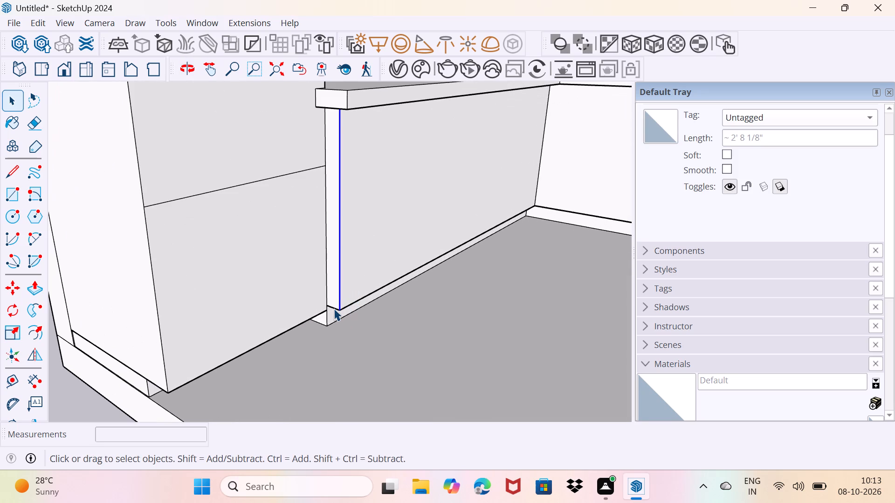
key("m")
key("Return")
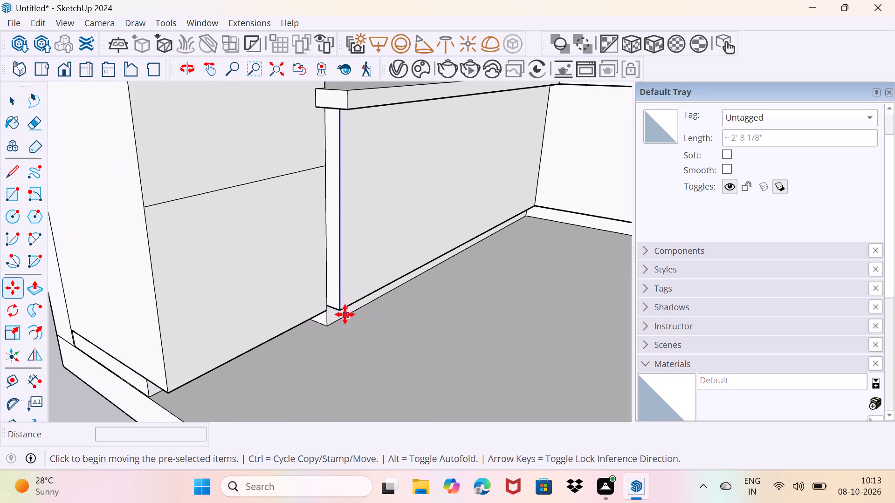
left_click(343, 310)
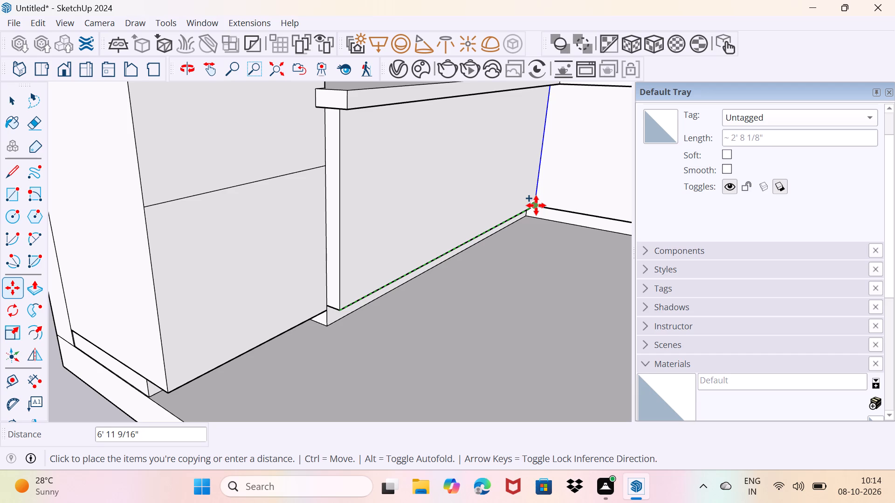
left_click(536, 205)
type("/4")
key("Return")
Copy the inner-corner vertical edge 6' 8 9/16" to the far end of the back base cabinet front and divide the distance with a /4 array.
scroll(536, 205, "down", 4)
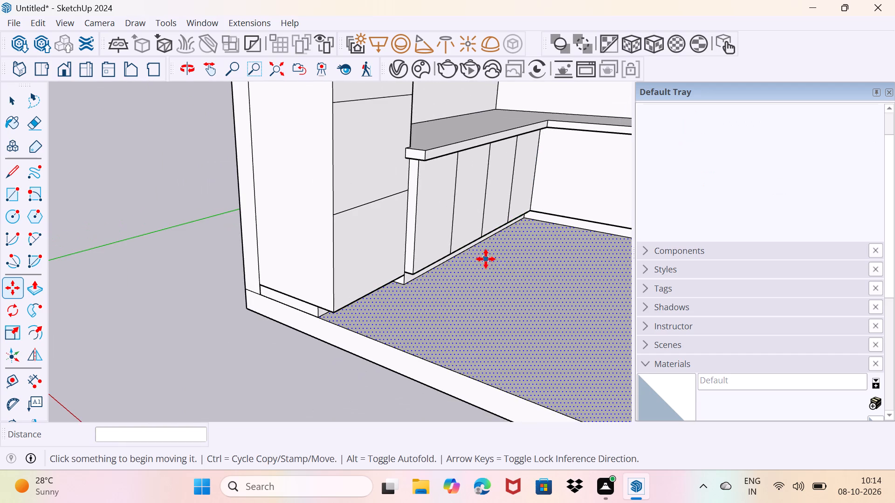
middle_click_drag(502, 267, 581, 267)
middle_click_drag(496, 249, 423, 241)
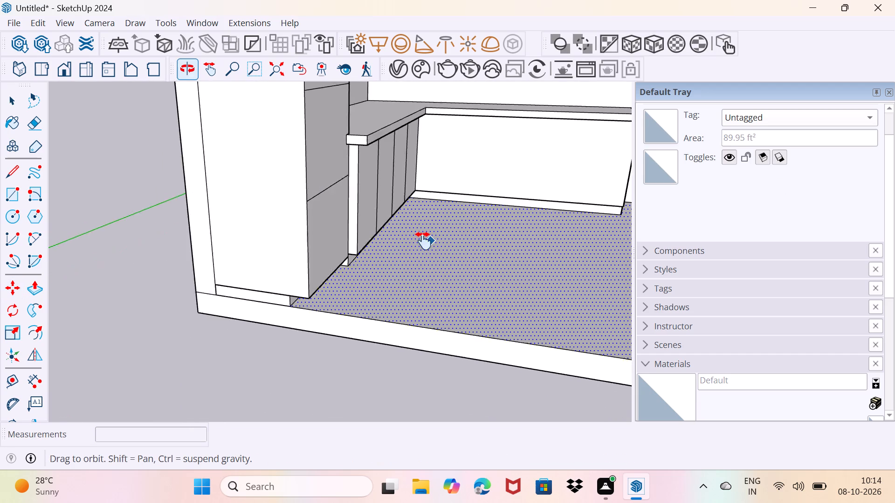
middle_click_drag(423, 241, 266, 266)
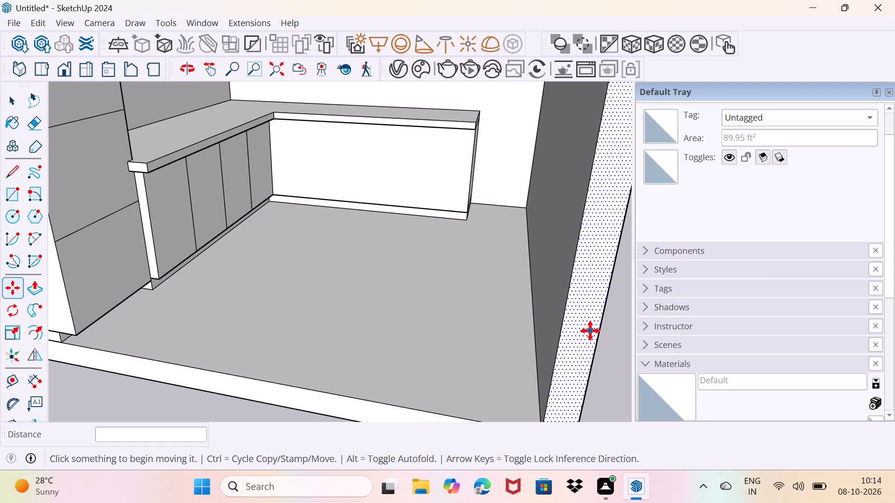
scroll(302, 163, "up", 1)
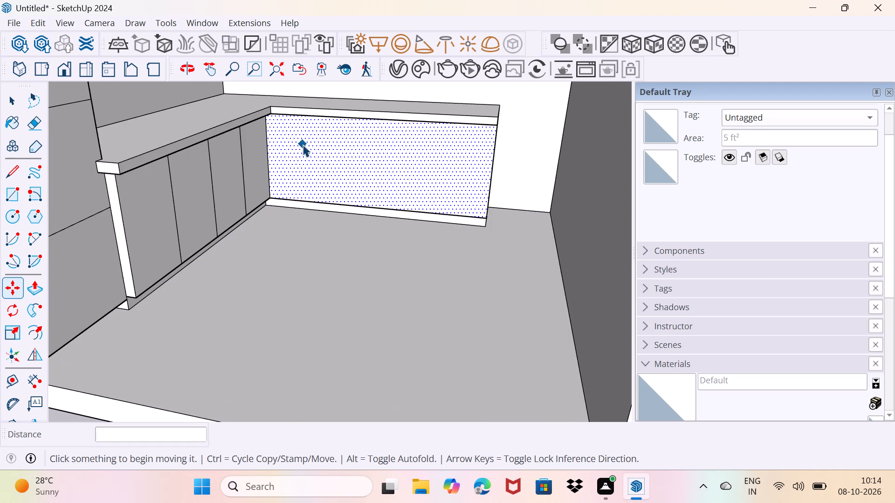
key("space")
scroll(285, 174, "up", 3)
left_click(263, 188)
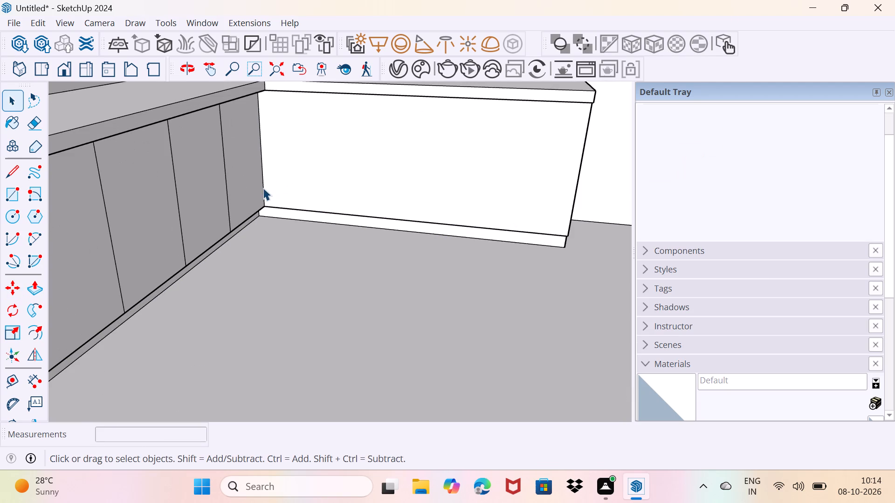
scroll(282, 200, "up", 1)
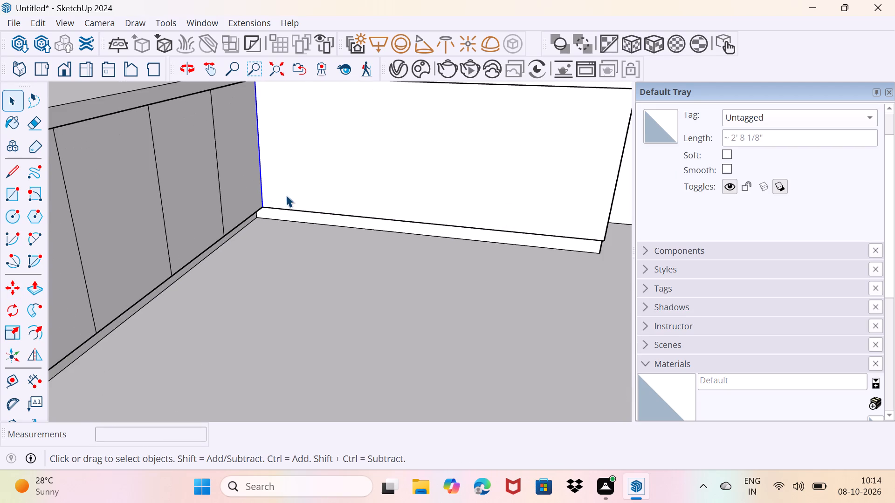
key("m")
left_click(263, 207)
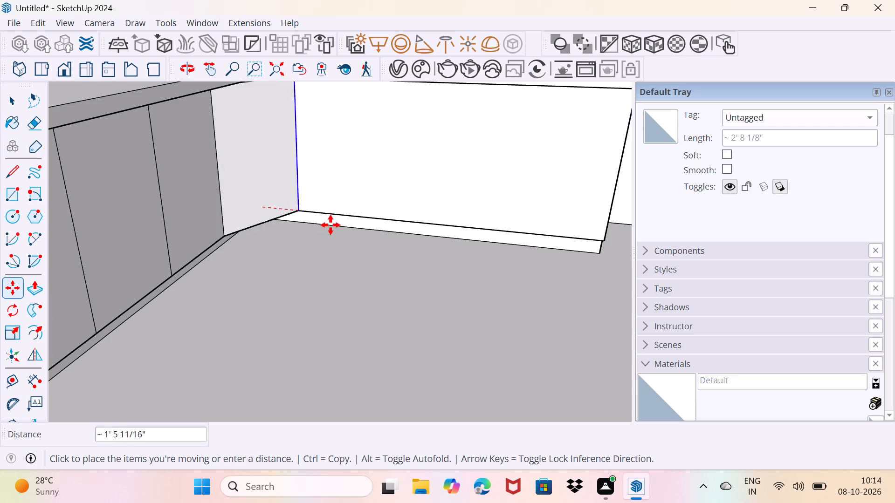
middle_click_drag(552, 230, 522, 242)
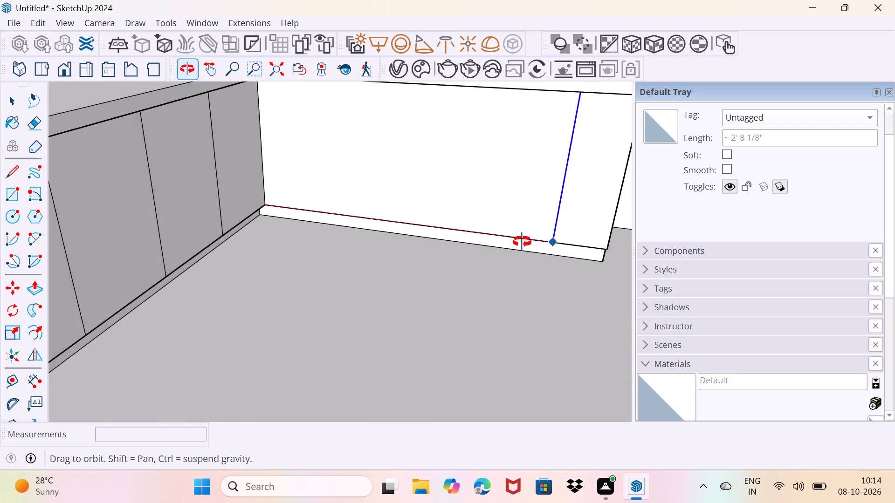
middle_click_drag(522, 242, 570, 238)
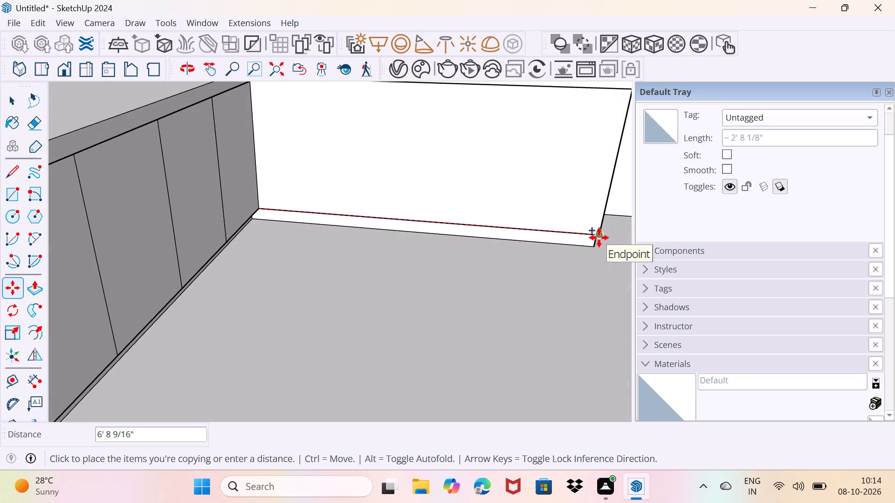
left_click(599, 238)
key("slash")
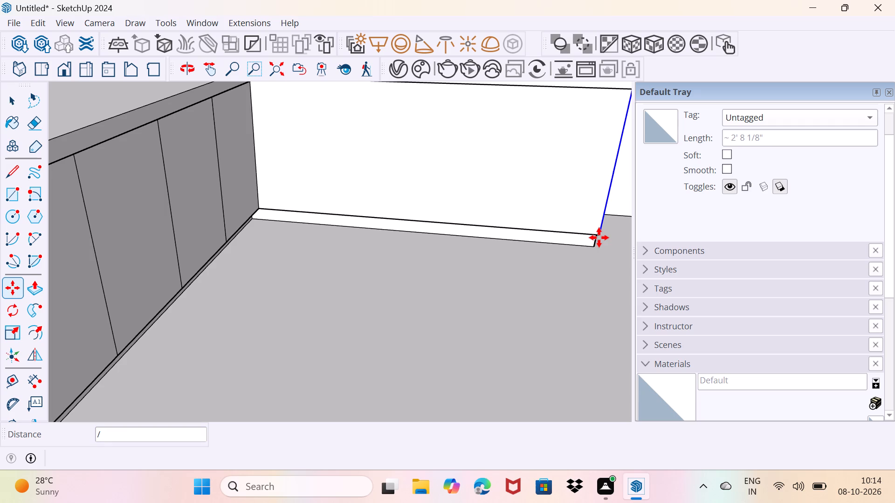
key("slash")
key("BackSpace")
key("4")
key("Return")
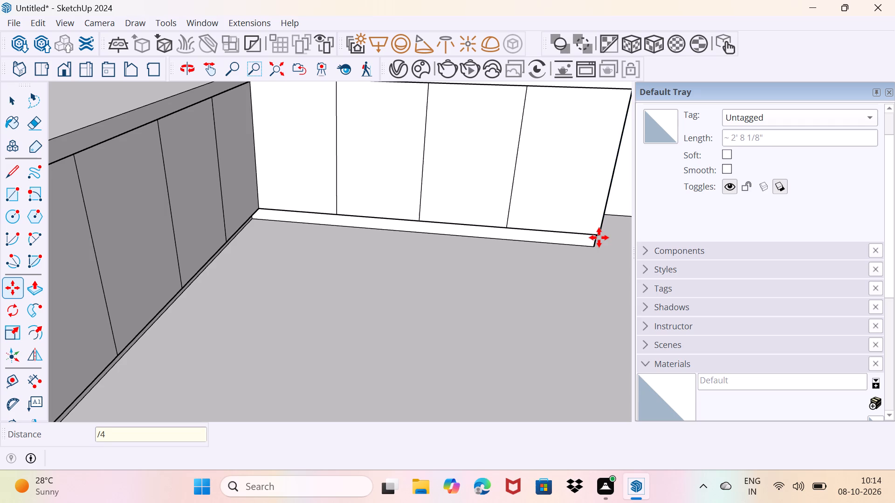
Move the middle divider line of the back base cabinet front 3 1/4" toward the inner corner.
scroll(507, 244, "down", 2)
scroll(470, 193, "up", 2)
middle_click_drag(471, 190, 492, 221)
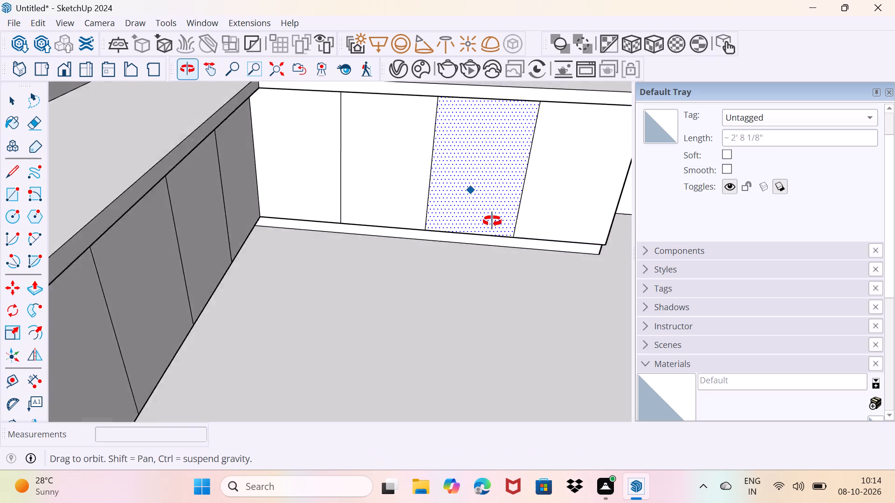
middle_click_drag(492, 221, 468, 236)
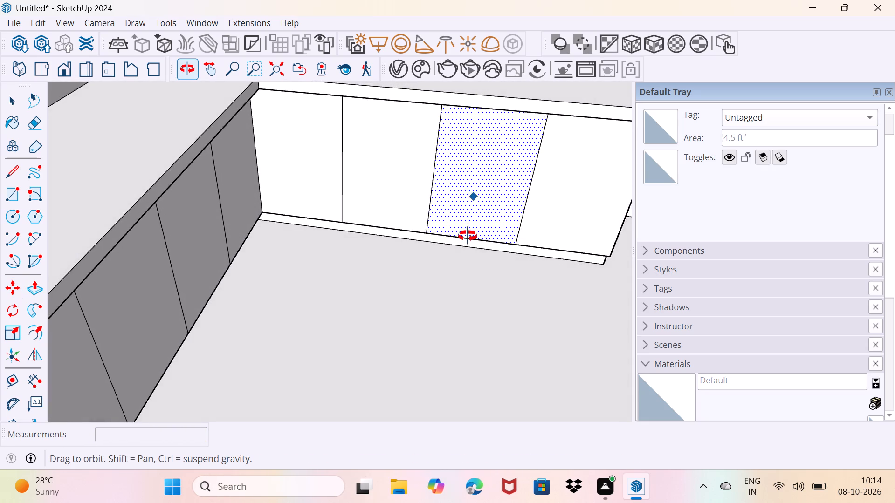
middle_click_drag(468, 236, 459, 231)
key("space")
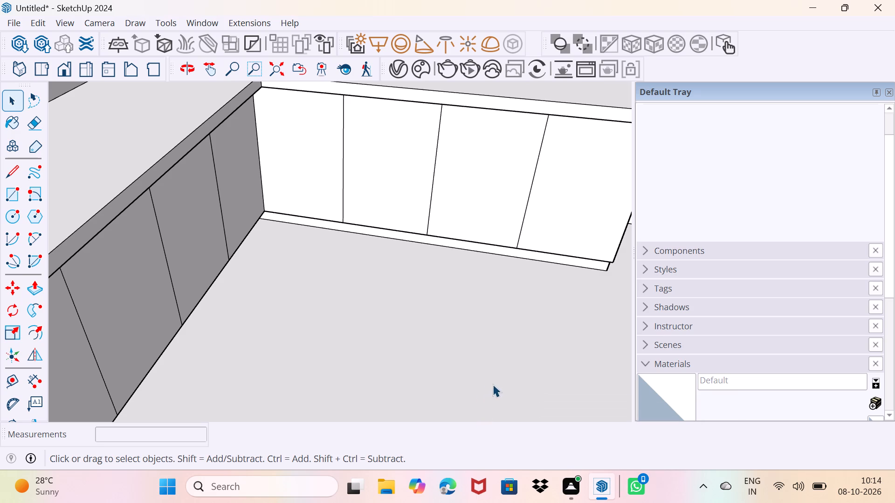
middle_click_drag(477, 345, 482, 286)
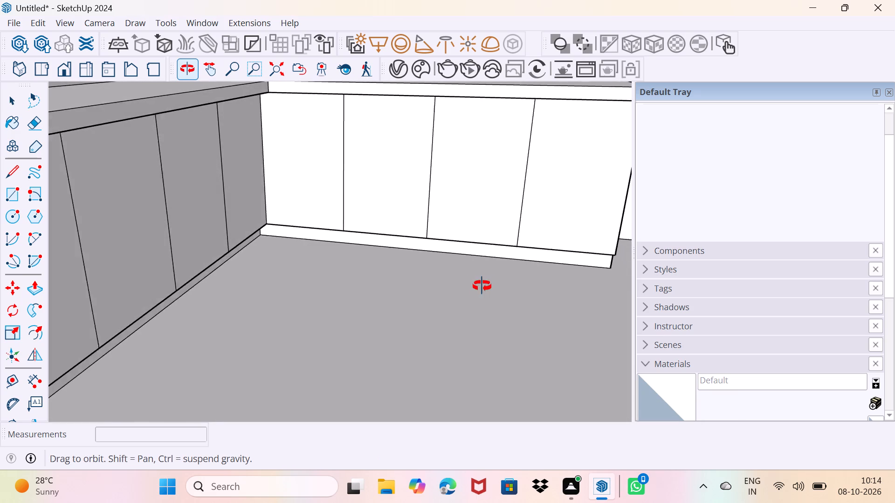
middle_click_drag(482, 286, 513, 285)
scroll(419, 205, "up", 2)
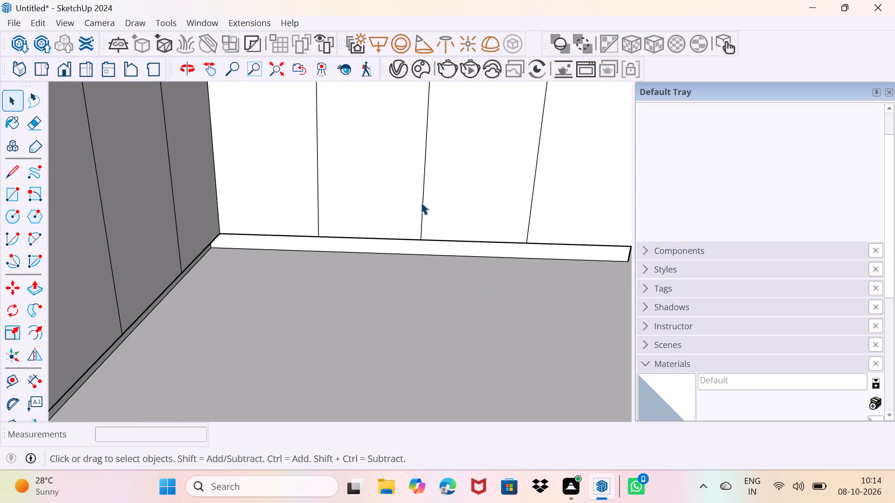
left_click(421, 202)
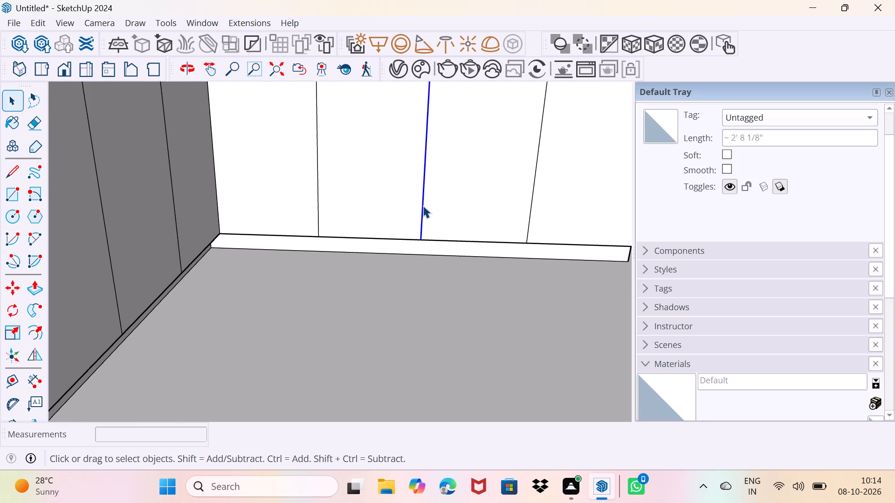
key("m")
left_click(420, 236)
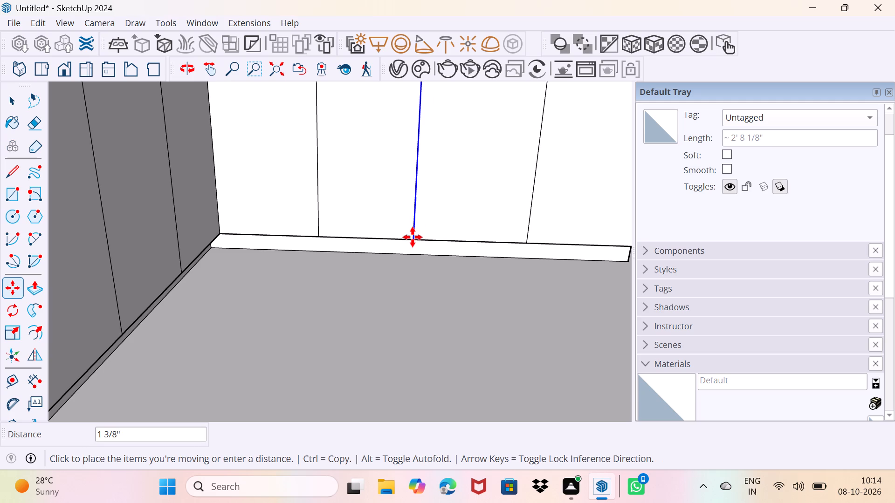
left_click(405, 238)
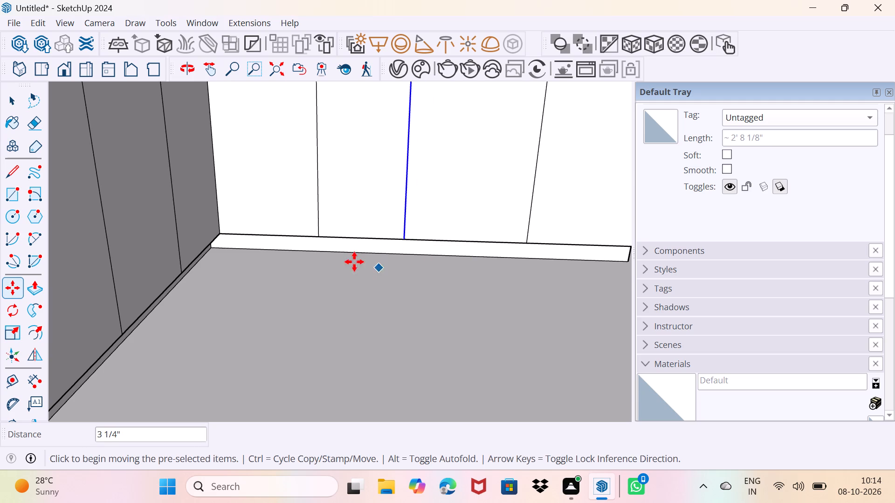
key("space")
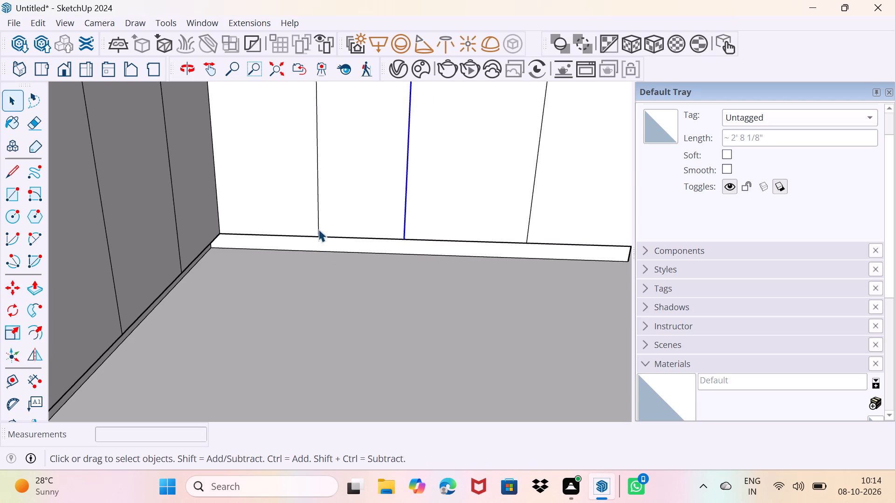
Move the divider line nearest the inner corner on the back base cabinet front about 3 7/16" toward the corner.
left_click(317, 224)
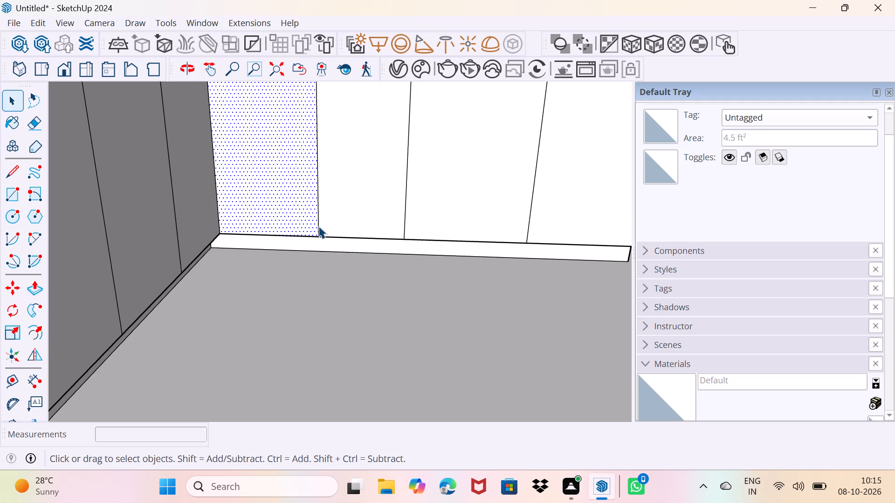
key("space")
left_click_drag(307, 300, 325, 268)
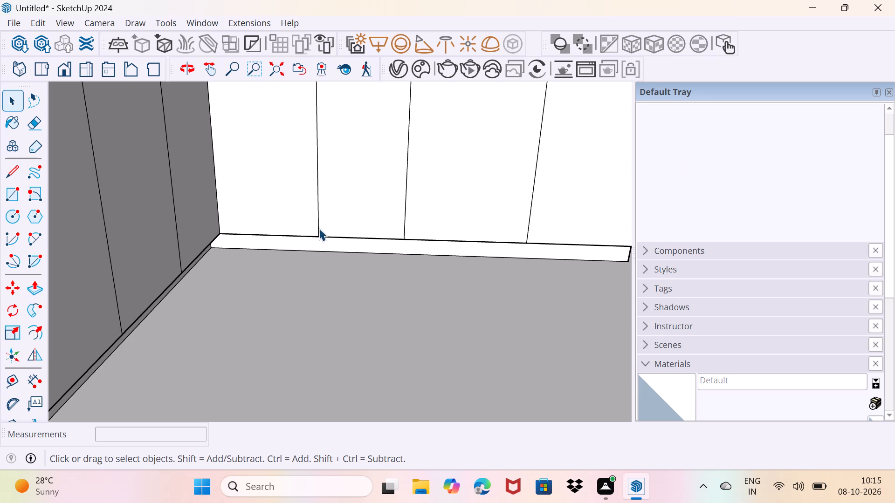
left_click(319, 228)
scroll(321, 239, "up", 1)
key("m")
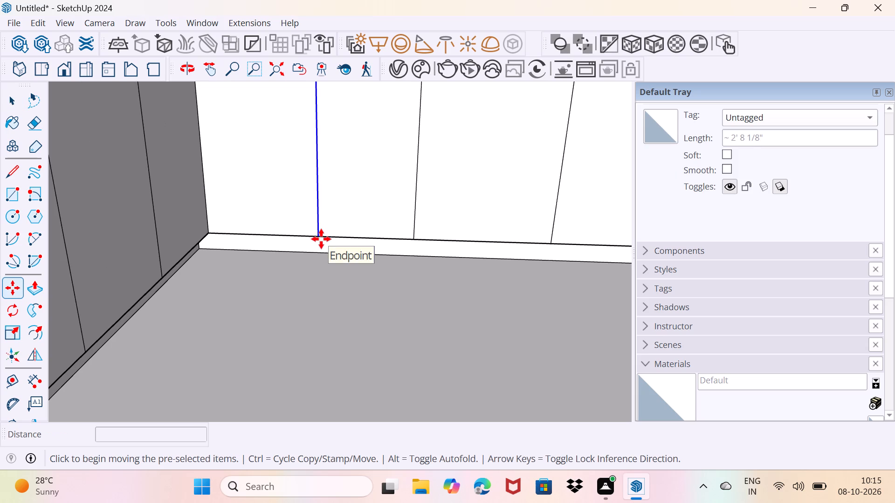
left_click(318, 238)
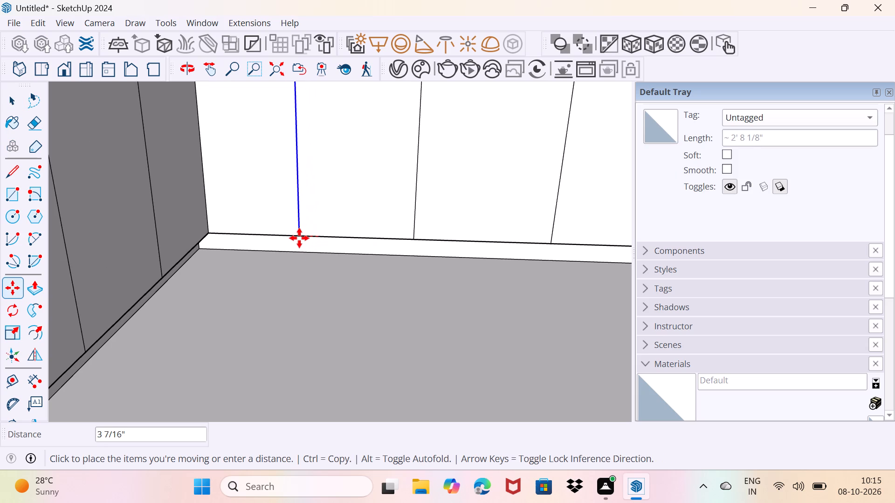
left_click(299, 238)
Move the divider line nearest the free end of the back base cabinet front 2 1/2" toward that end.
scroll(383, 253, "down", 5)
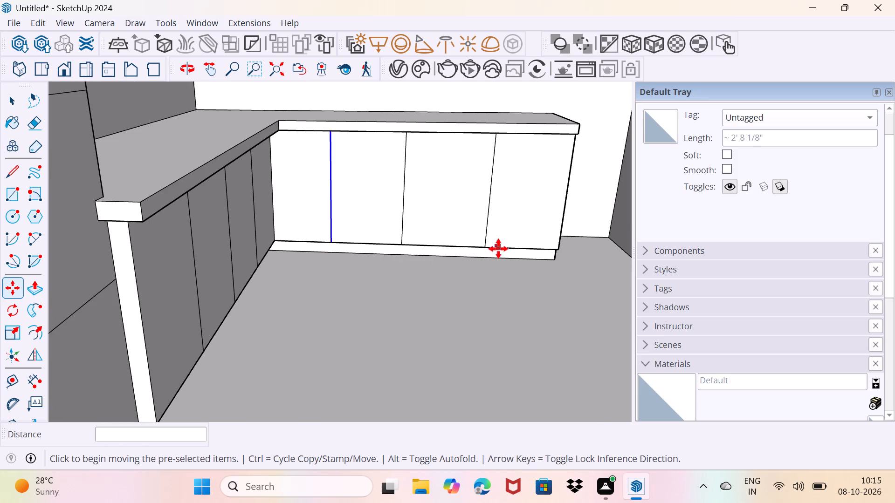
key("space")
scroll(483, 246, "up", 1)
left_click(484, 244)
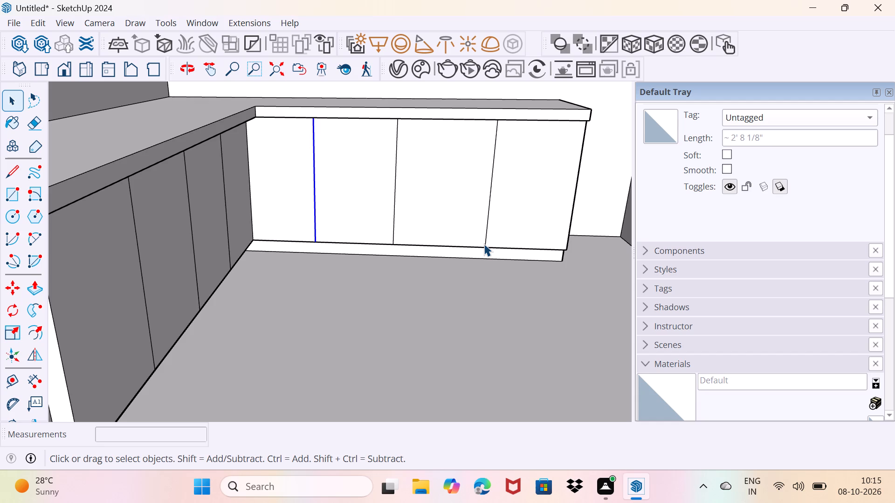
scroll(484, 244, "up", 2)
scroll(484, 244, "down", 1)
key("m")
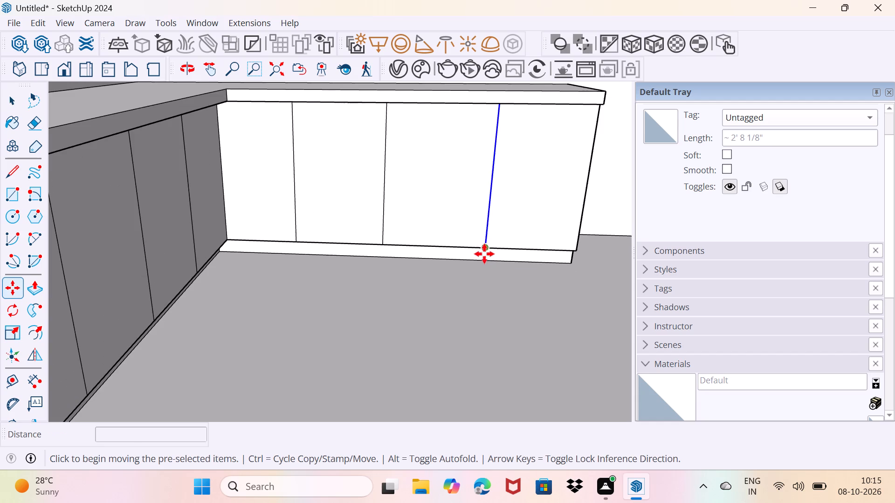
left_click(484, 252)
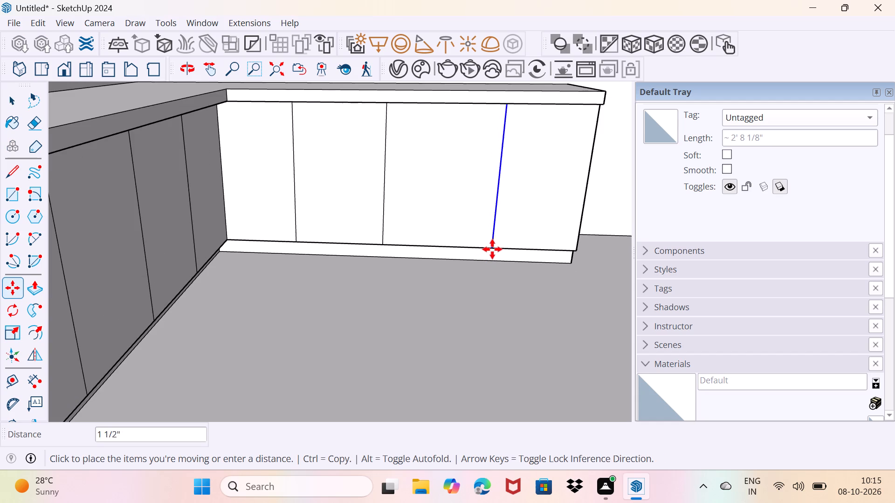
left_click(496, 249)
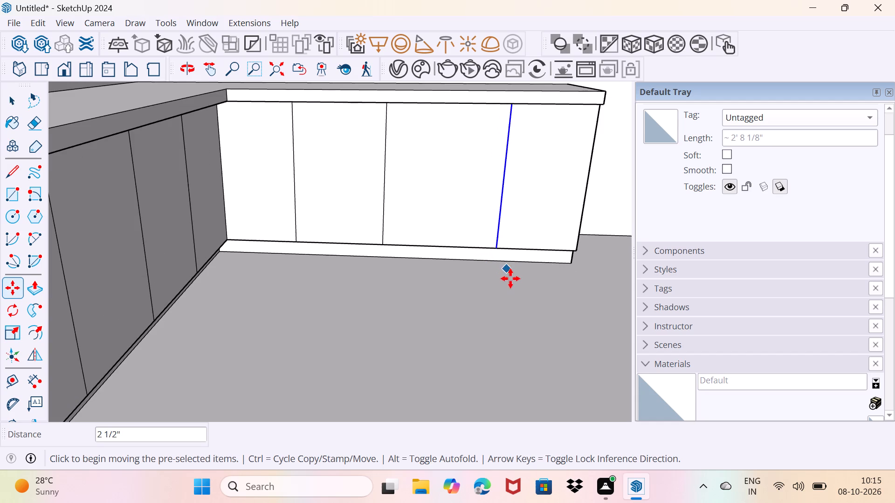
key("space")
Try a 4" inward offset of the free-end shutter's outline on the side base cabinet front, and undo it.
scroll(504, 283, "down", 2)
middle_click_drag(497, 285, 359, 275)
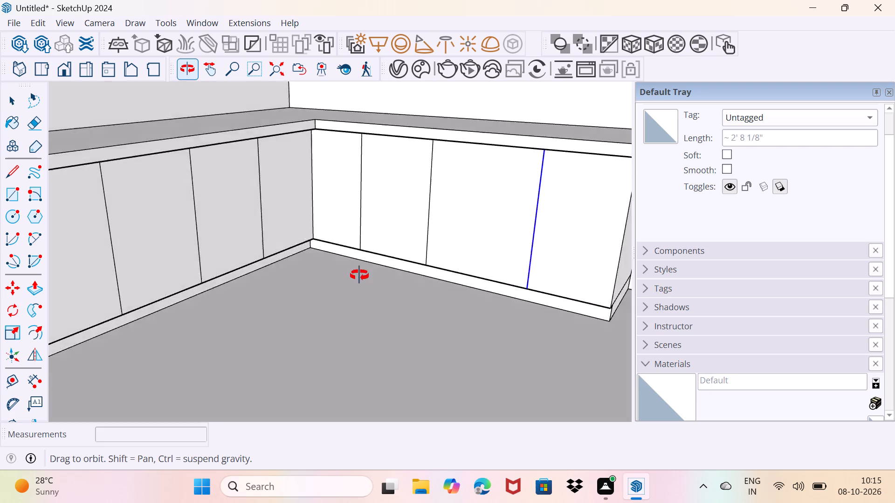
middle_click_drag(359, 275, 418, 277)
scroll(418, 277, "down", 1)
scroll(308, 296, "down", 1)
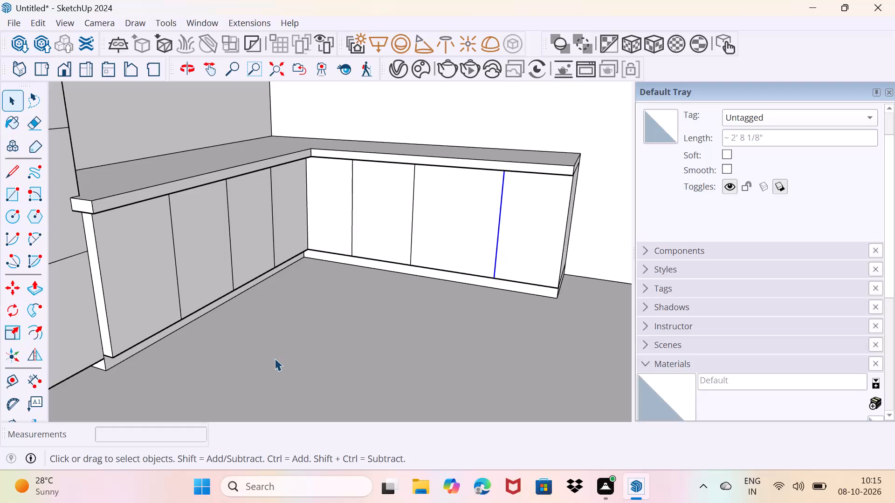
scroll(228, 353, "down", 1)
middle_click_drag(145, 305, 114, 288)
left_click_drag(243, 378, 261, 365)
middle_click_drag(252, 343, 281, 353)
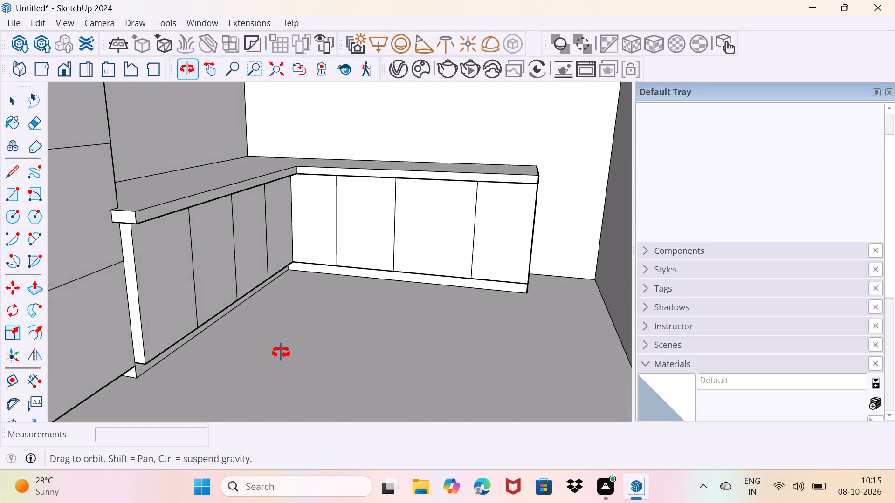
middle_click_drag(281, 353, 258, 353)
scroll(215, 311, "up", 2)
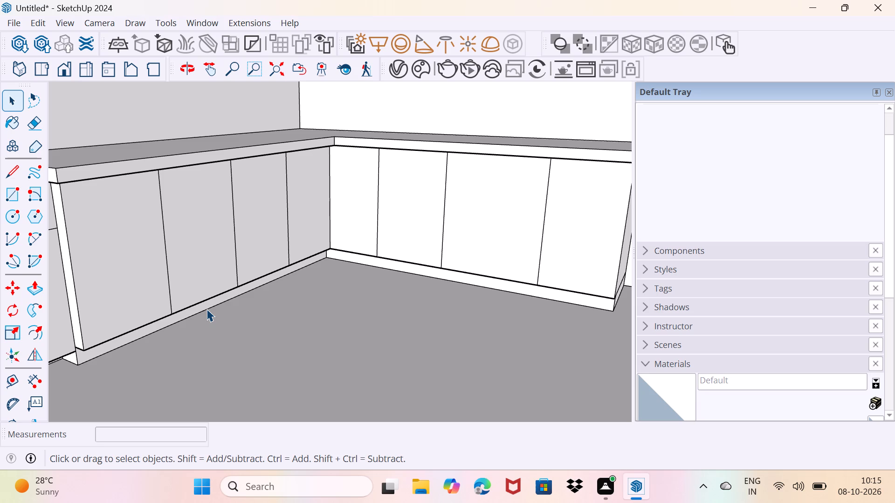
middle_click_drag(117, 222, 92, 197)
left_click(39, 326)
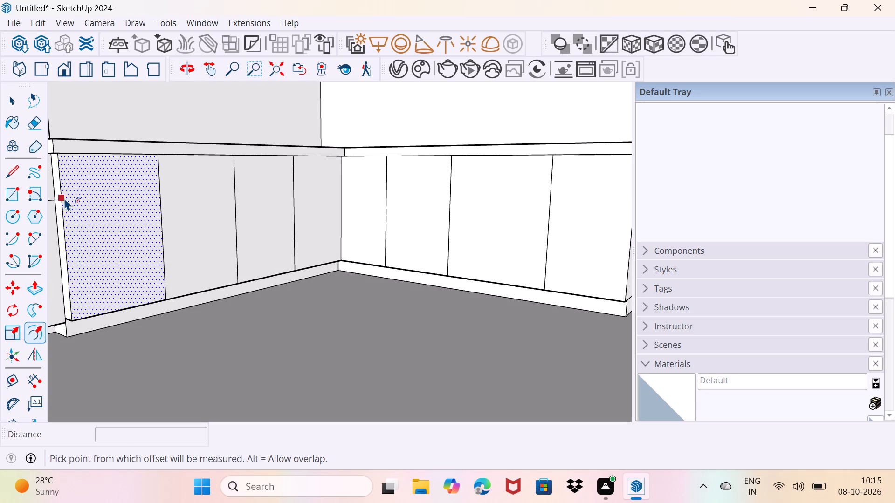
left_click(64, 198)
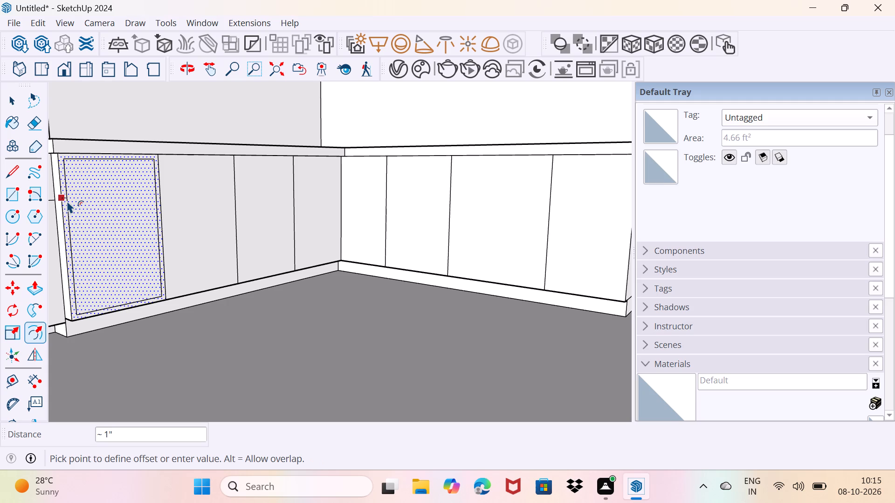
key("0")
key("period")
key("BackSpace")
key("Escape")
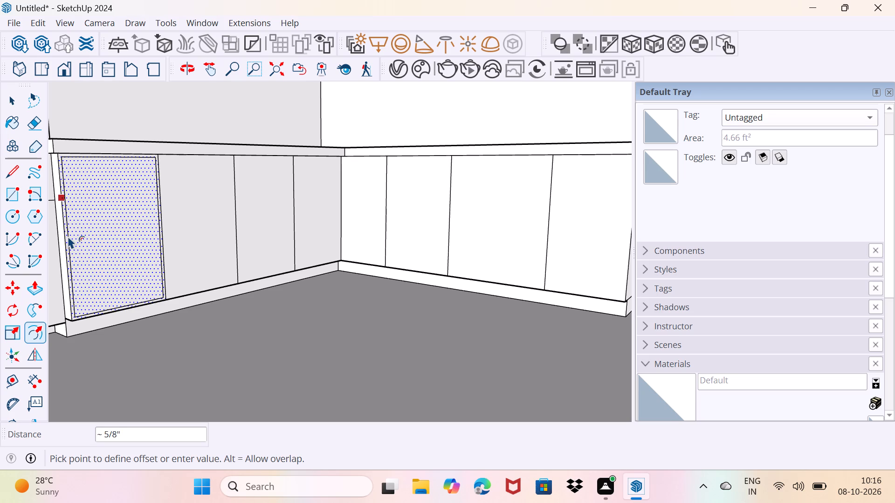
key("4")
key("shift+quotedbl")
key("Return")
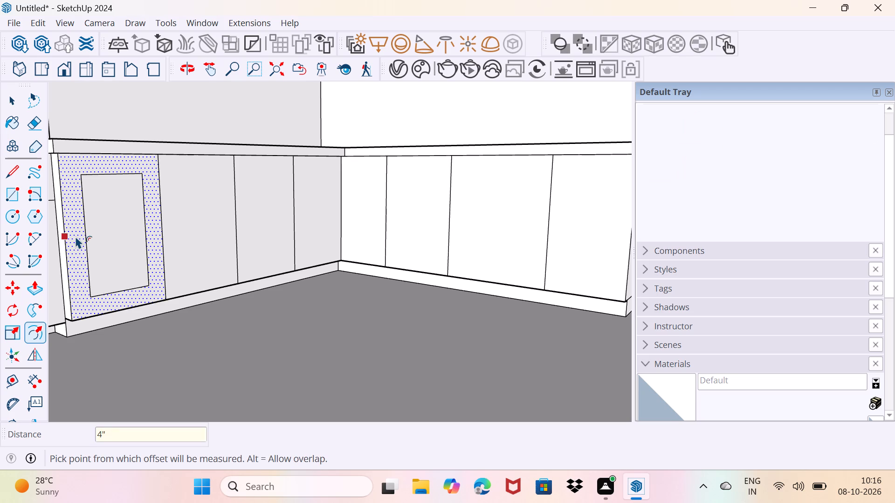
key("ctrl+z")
Offset the outlines of the three shutters from the free end of the side base cabinet front inward by 0.4".
left_click(75, 243)
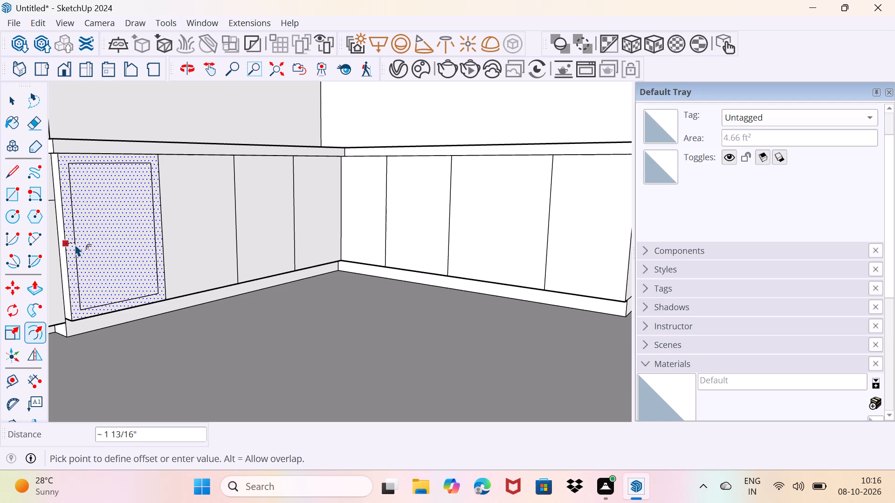
key("0")
type(".4\"")
key("Return")
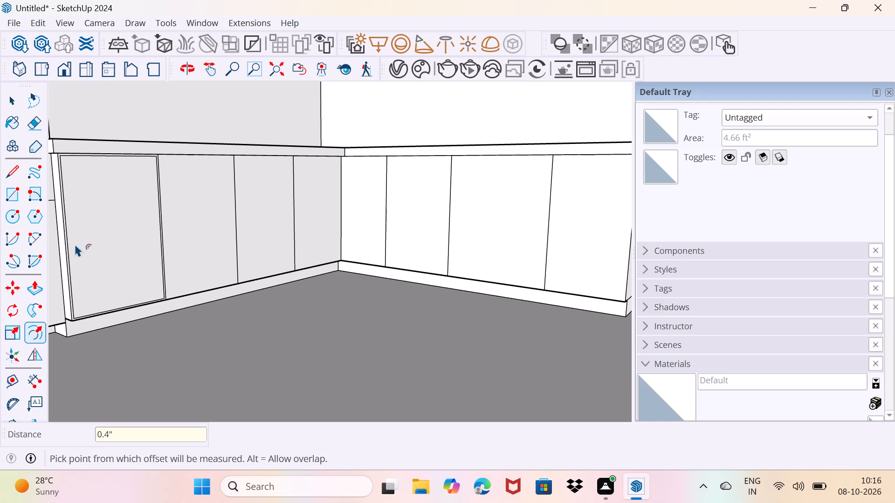
scroll(75, 242, "up", 1)
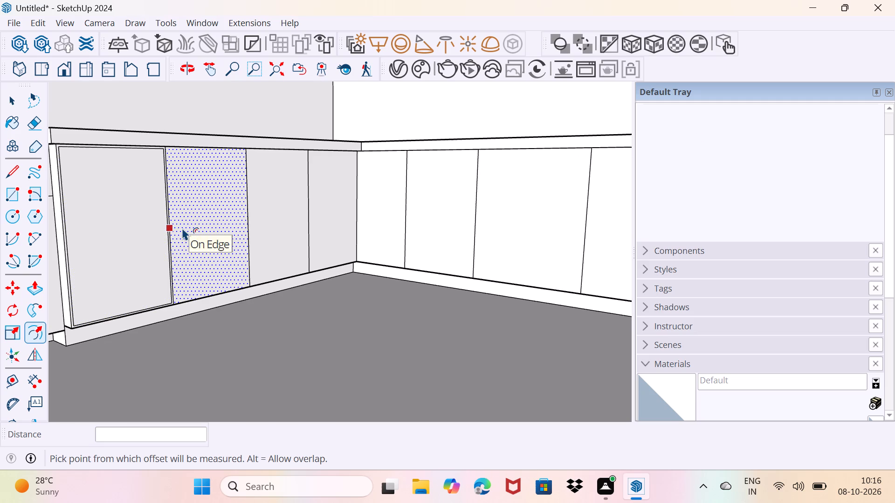
double_click(182, 228)
double_click(255, 210)
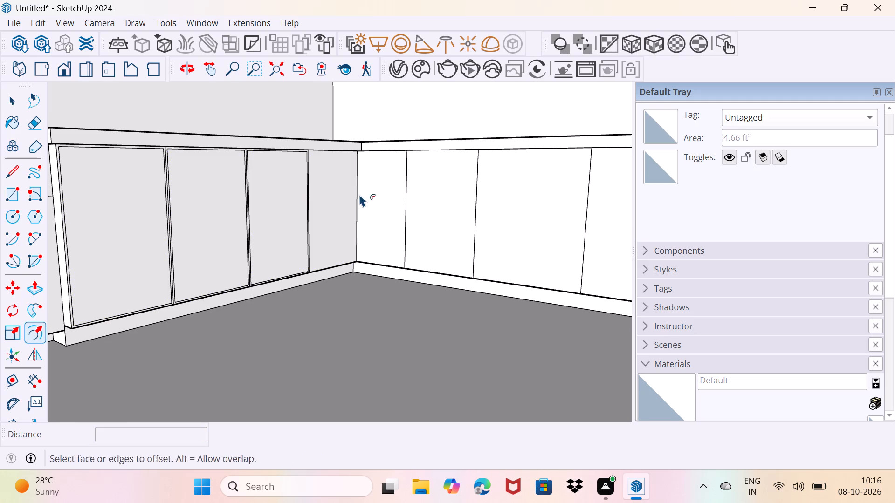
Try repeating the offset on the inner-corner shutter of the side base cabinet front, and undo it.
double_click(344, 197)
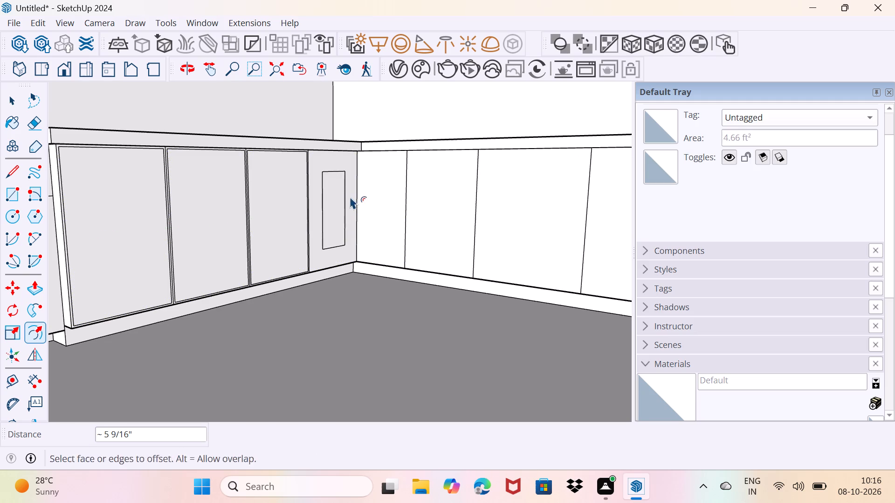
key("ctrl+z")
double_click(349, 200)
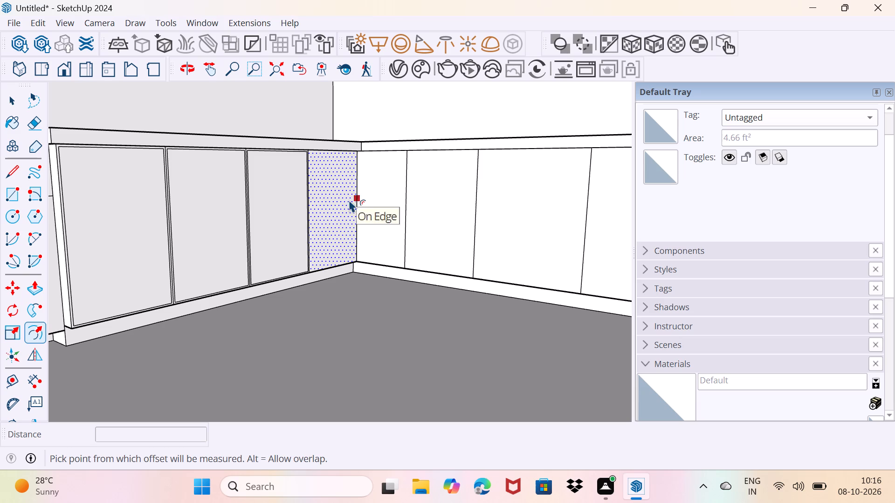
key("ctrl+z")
Offset the outline of the inner-corner shutter on the side base cabinet front inward by 0.4".
scroll(321, 216, "up", 2)
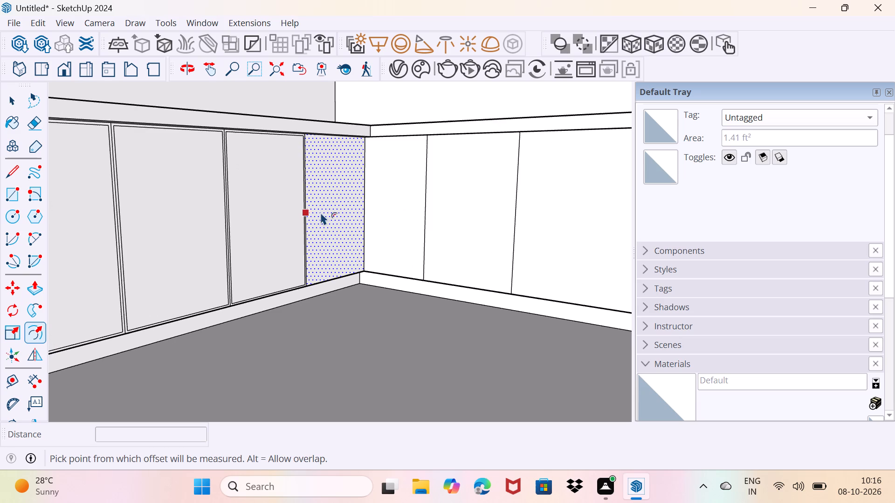
middle_click_drag(321, 213, 254, 258)
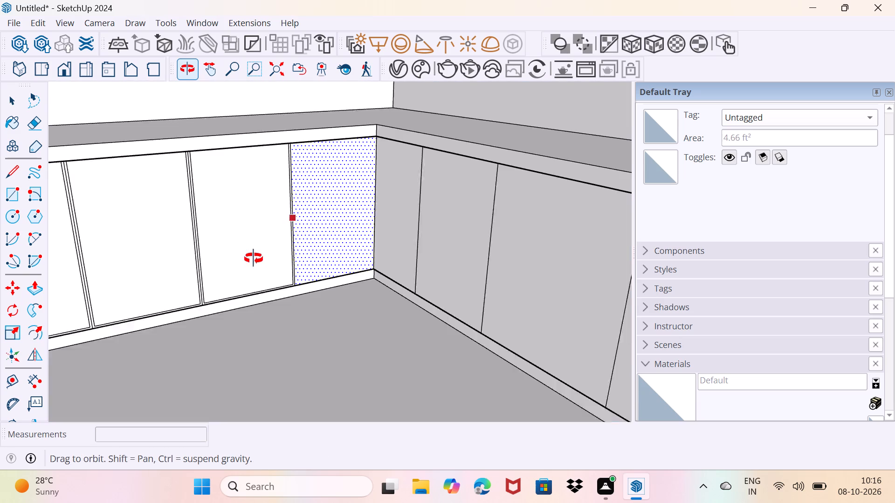
middle_click_drag(254, 258, 270, 265)
scroll(313, 221, "up", 3)
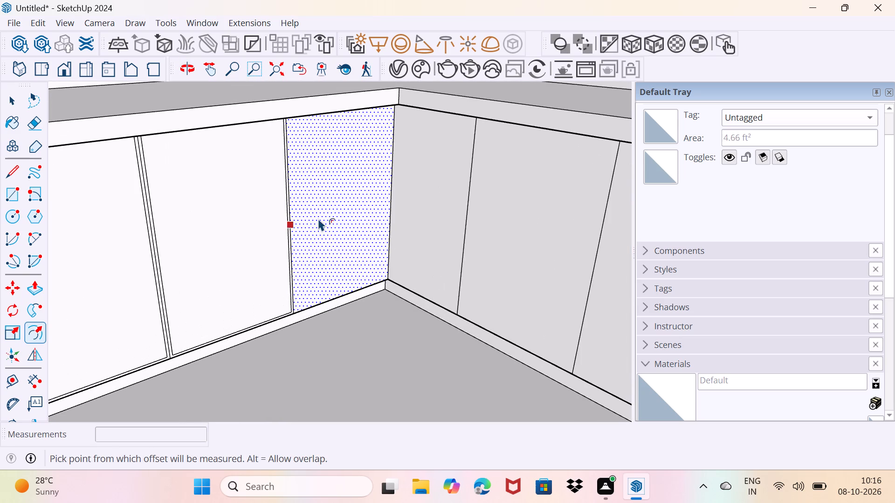
left_click(320, 217)
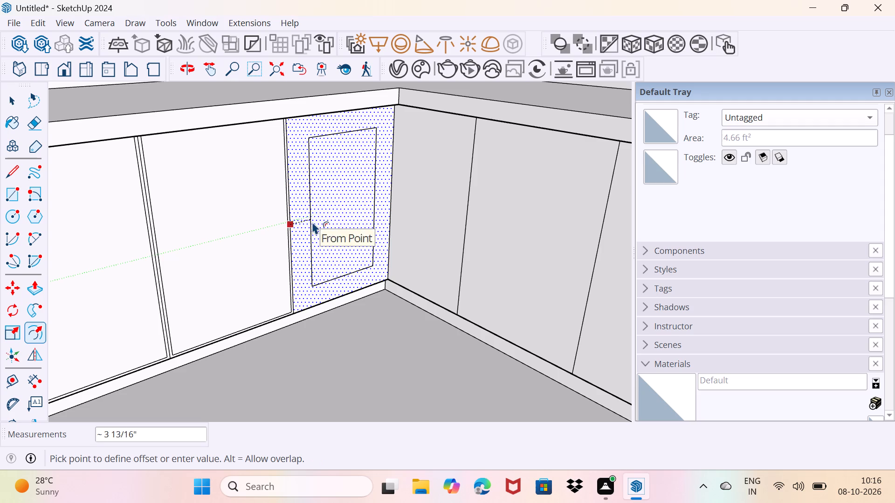
type("0.")
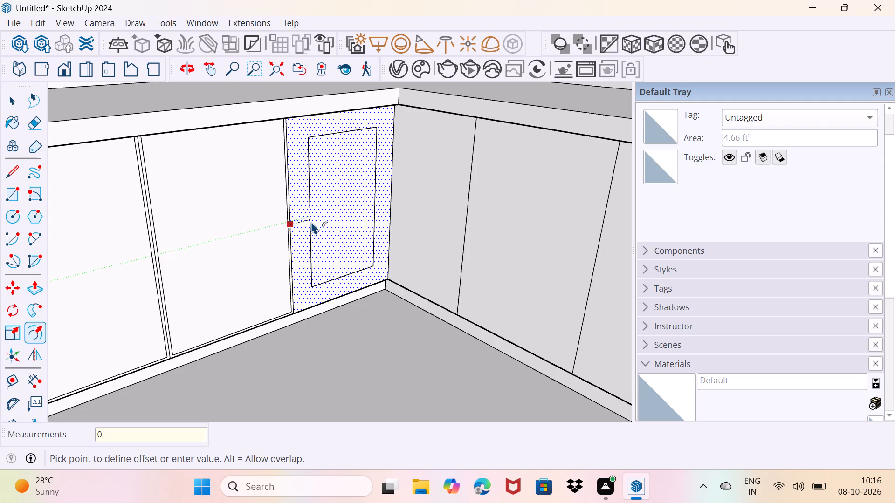
type("4\"")
key("Return")
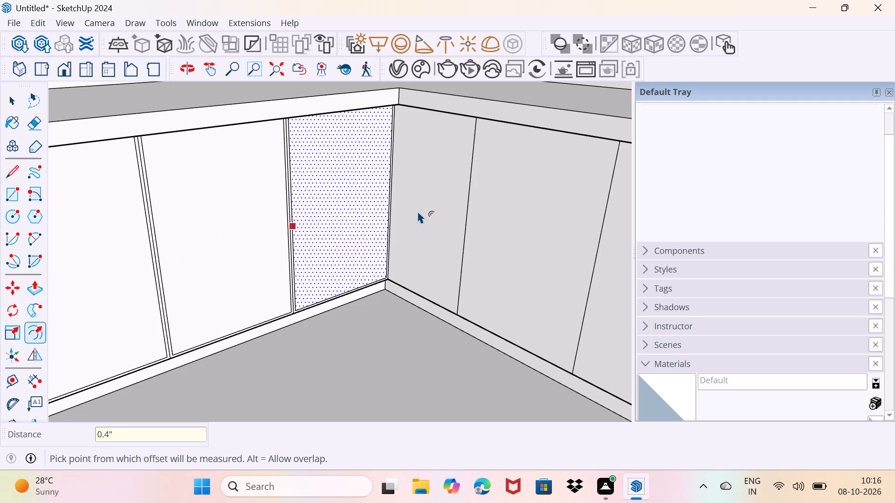
Repeat the 0.4" inward offset on all four shutters of the back base cabinet front, from the inner corner to the free end.
double_click(439, 217)
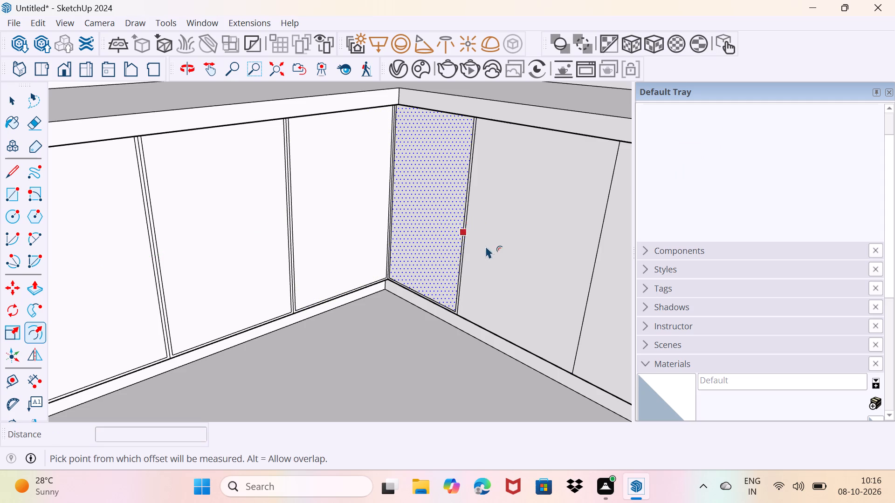
double_click(548, 268)
scroll(543, 284, "down", 2)
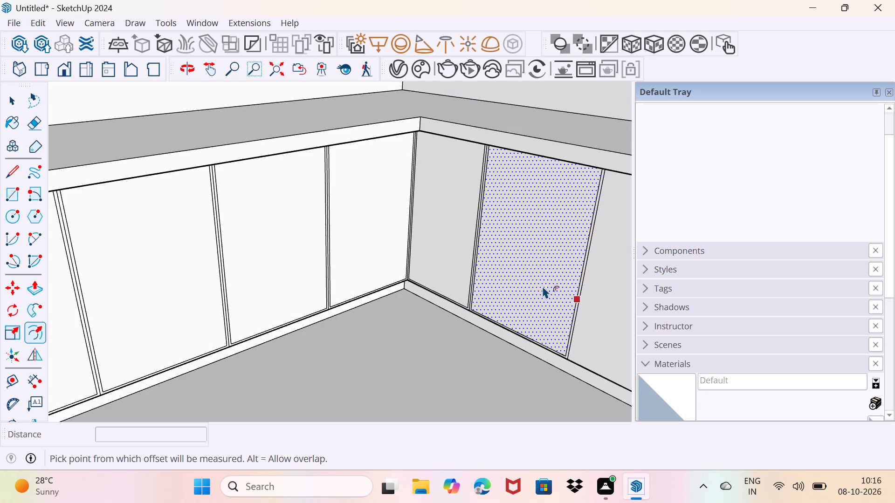
middle_click_drag(539, 286, 598, 280)
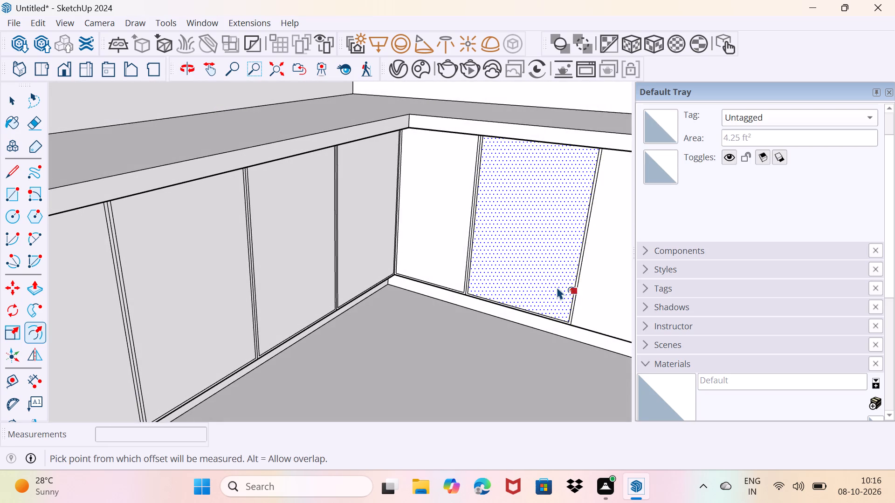
middle_click_drag(557, 287, 230, 247)
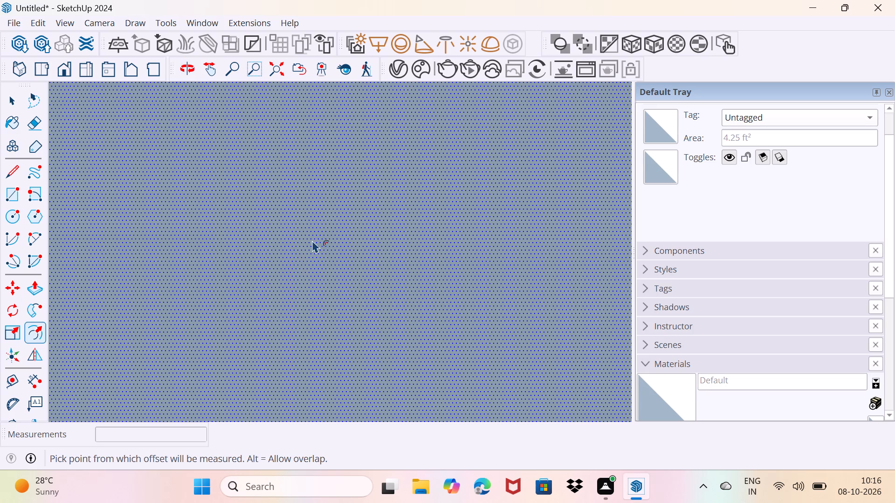
middle_click_drag(313, 241, 403, 281)
scroll(397, 280, "down", 5)
scroll(301, 263, "down", 4)
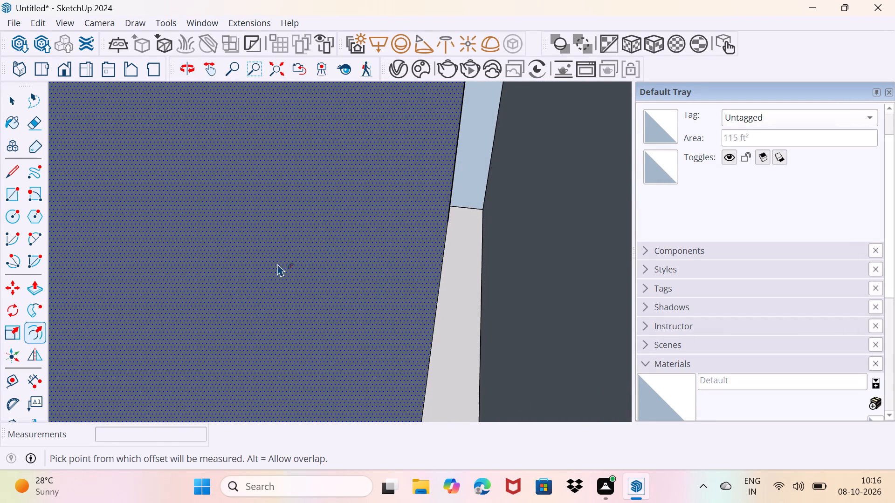
middle_click_drag(277, 264, 344, 268)
scroll(328, 264, "down", 20)
scroll(328, 264, "down", 6)
middle_click(328, 264)
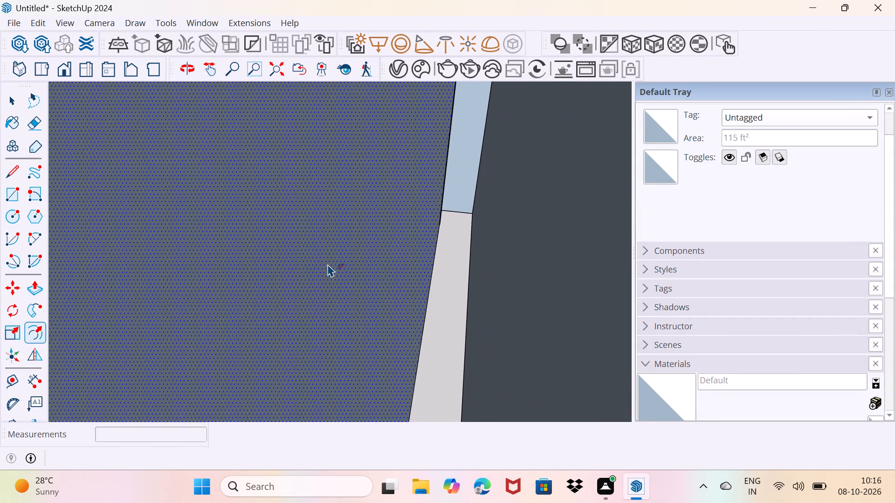
scroll(328, 264, "down", 16)
middle_click(328, 263)
middle_click(327, 263)
middle_click_drag(279, 257, 391, 267)
middle_click_drag(333, 261, 516, 271, "shift")
middle_click_drag(315, 254, 507, 269)
scroll(283, 241, "down", 1)
middle_click_drag(283, 241, 417, 240)
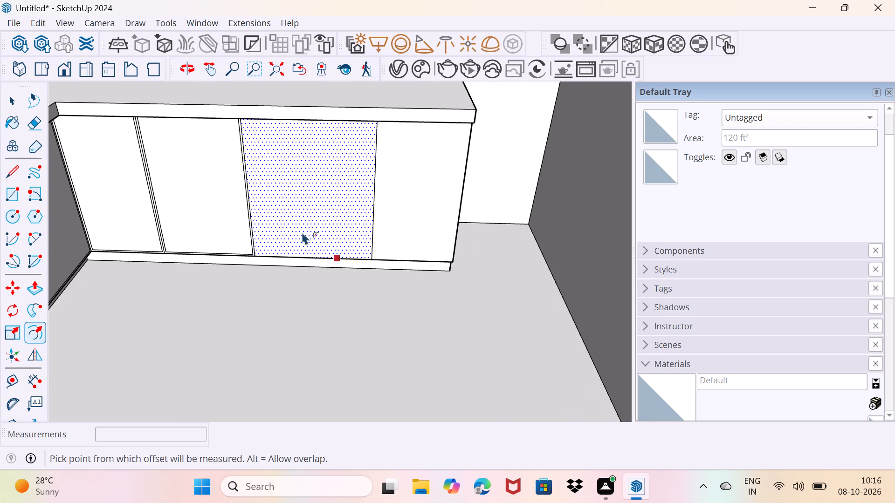
double_click(359, 214)
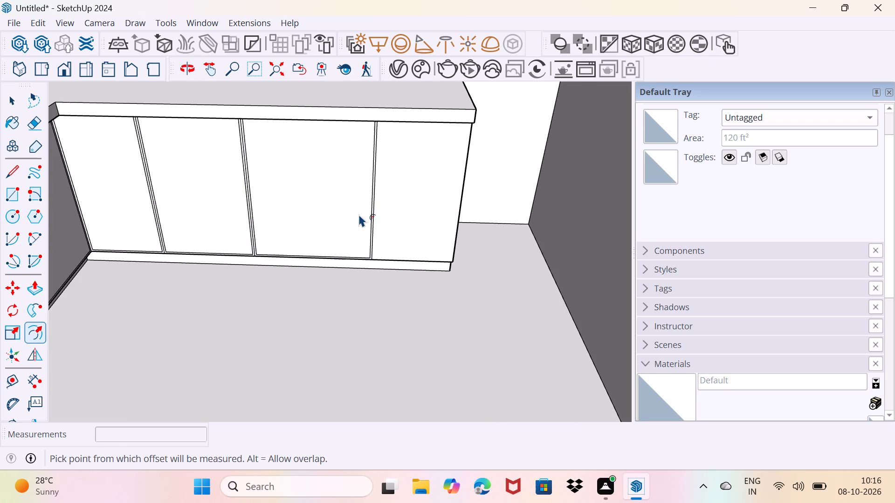
double_click(450, 210)
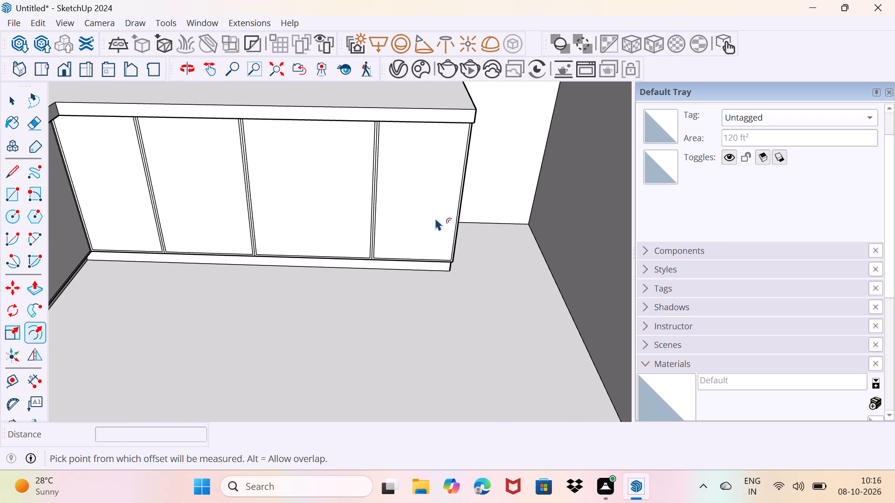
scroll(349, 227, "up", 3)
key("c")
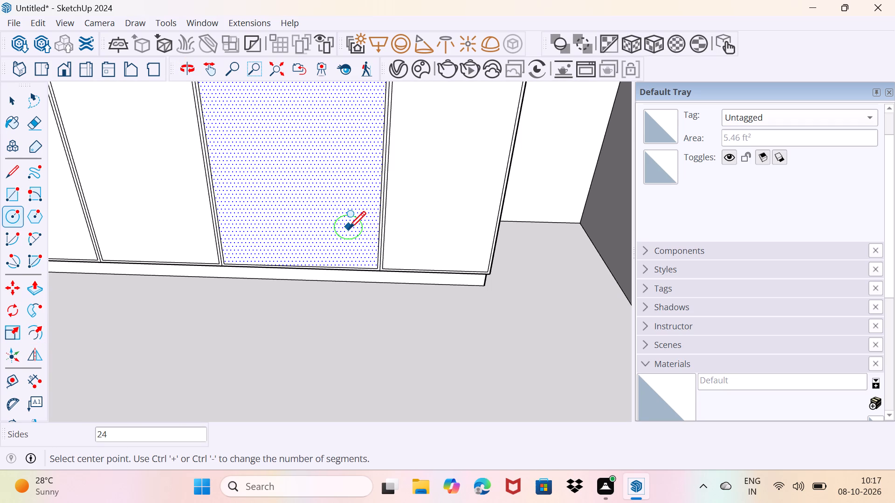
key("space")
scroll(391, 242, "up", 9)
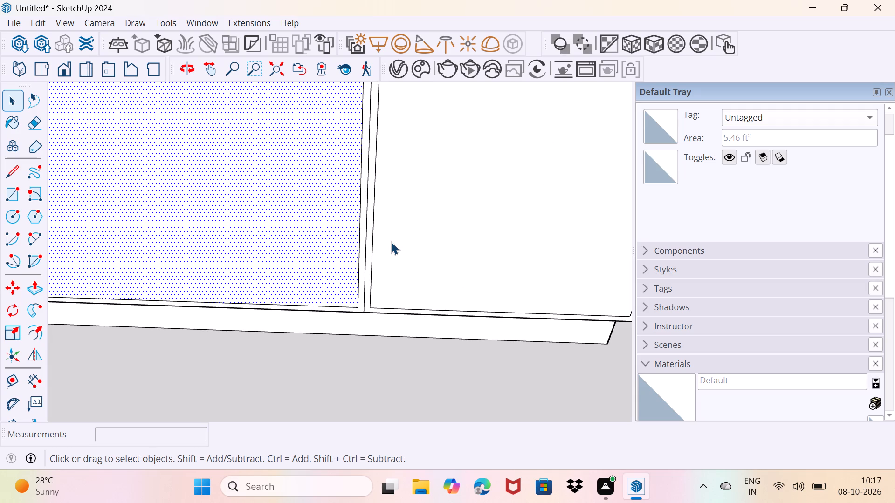
Erase the three vertical dividing lines running between the offset shutter outlines on the back base cabinet front.
key("e")
left_click(365, 250)
scroll(365, 251, "down", 2)
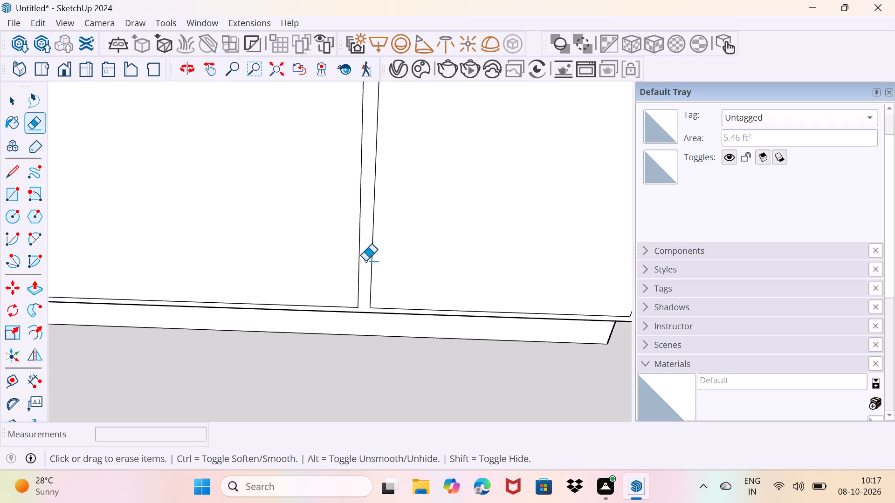
scroll(365, 261, "down", 6)
scroll(148, 239, "up", 3)
middle_click_drag(172, 237, 235, 230)
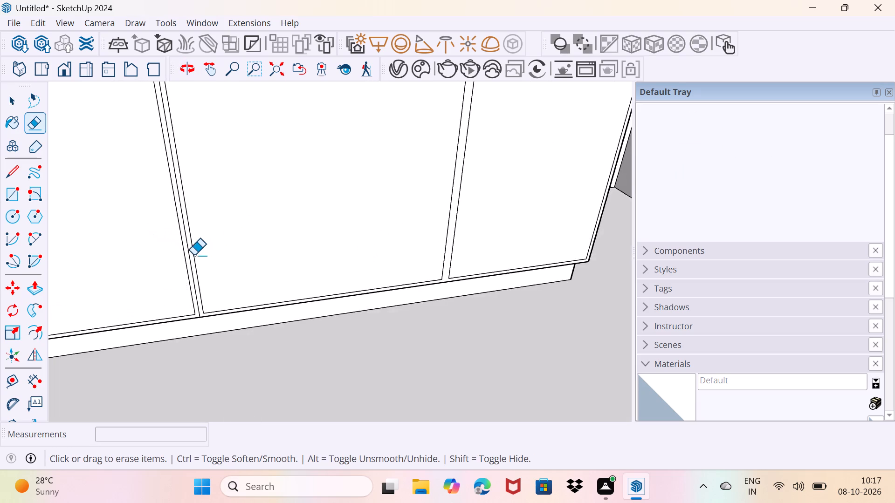
scroll(191, 261, "up", 4)
left_click(189, 265)
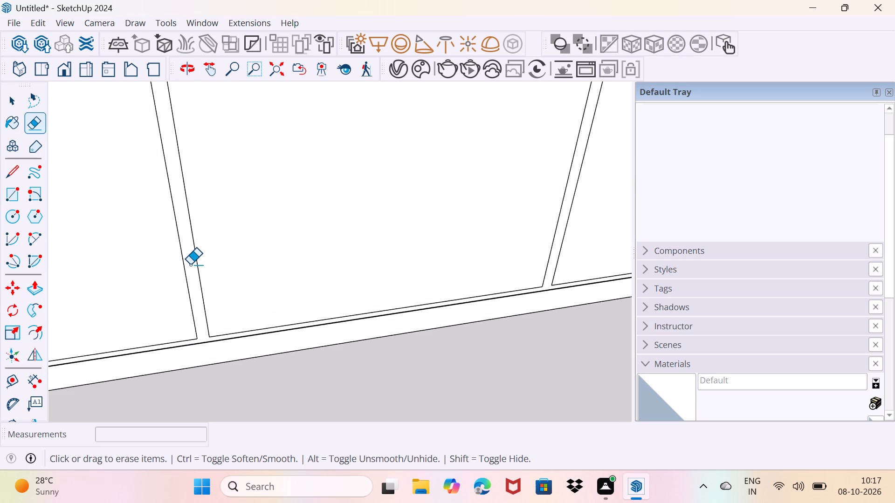
scroll(190, 268, "down", 13)
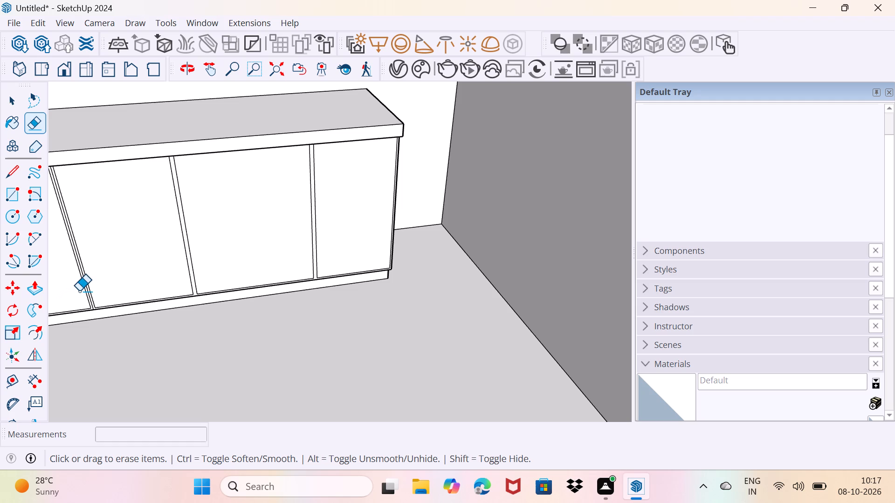
scroll(78, 292, "up", 14)
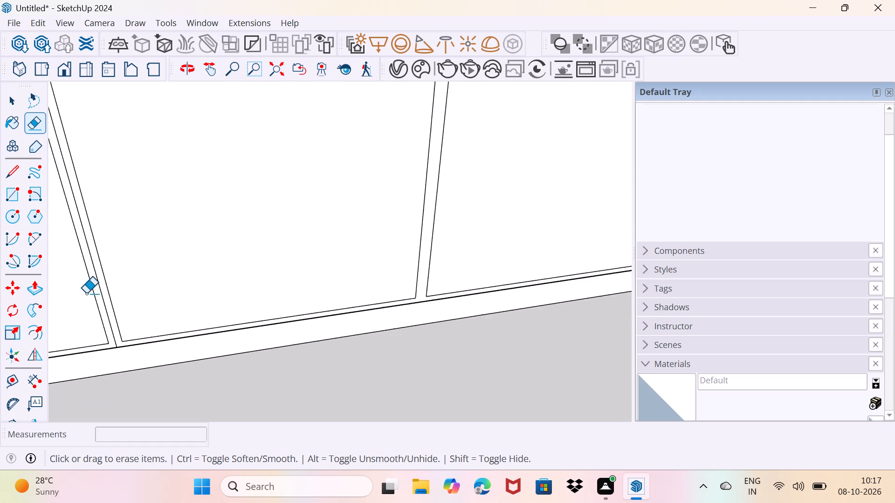
left_click(103, 299)
Erase the three vertical dividing lines running between the offset shutter outlines on the side base cabinet front.
scroll(104, 306, "down", 10)
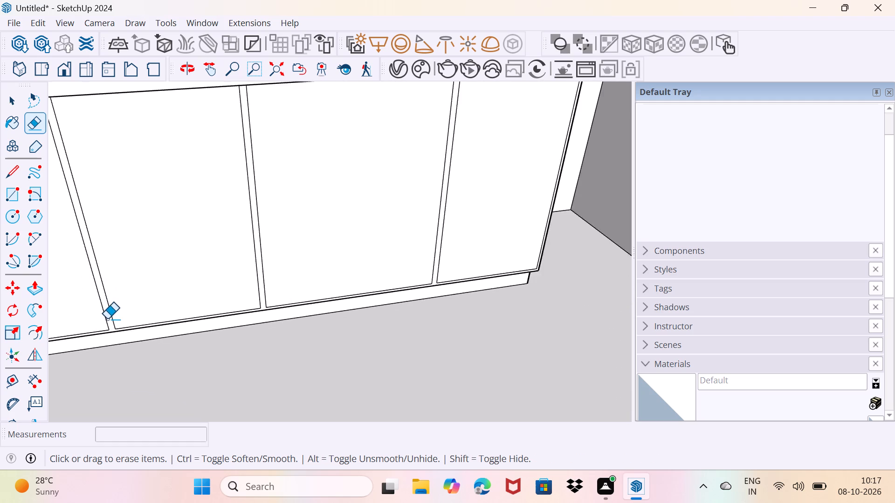
scroll(107, 319, "down", 7)
middle_click_drag(106, 321, 313, 291, "shift")
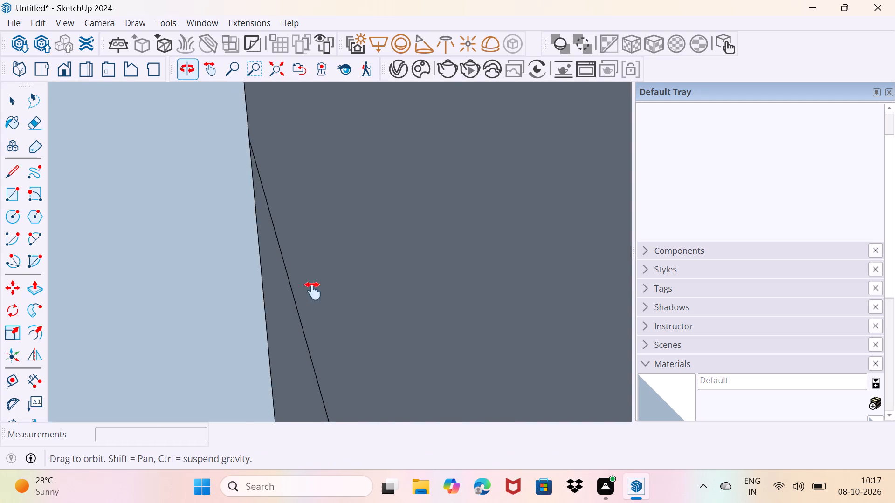
middle_click_drag(313, 291, 120, 275, "shift")
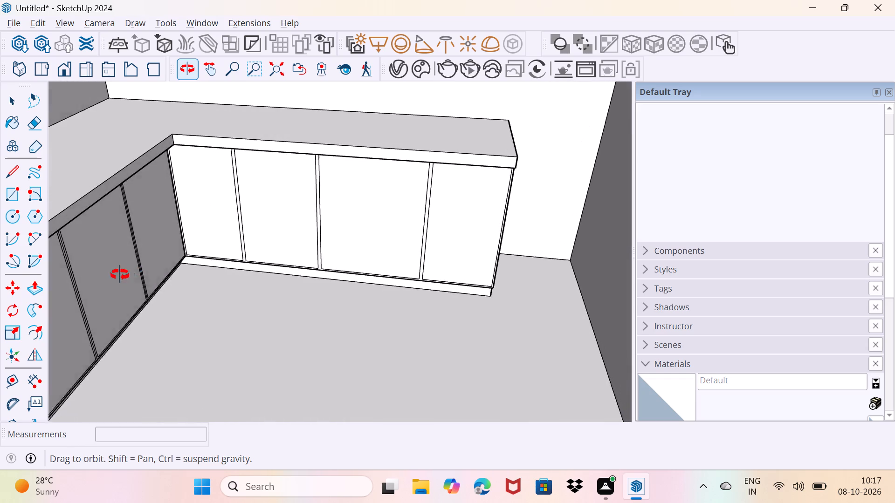
middle_click_drag(120, 275, 110, 273, "shift")
scroll(181, 233, "up", 15)
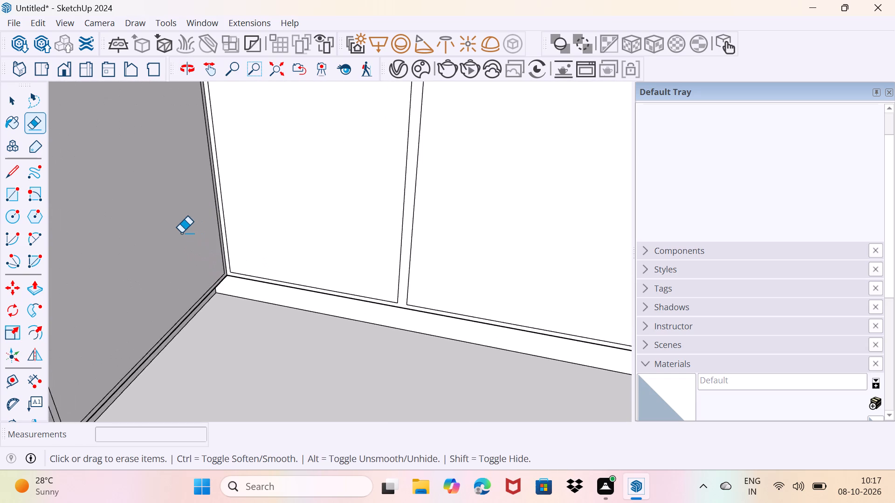
scroll(181, 233, "up", 10)
middle_click_drag(309, 236, 287, 225)
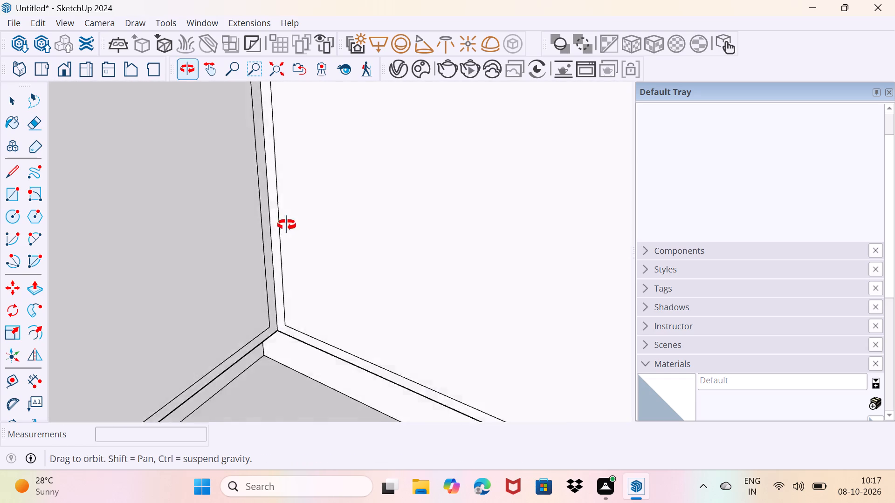
middle_click_drag(287, 225, 289, 225)
scroll(289, 225, "down", 19)
middle_click_drag(251, 256, 223, 263)
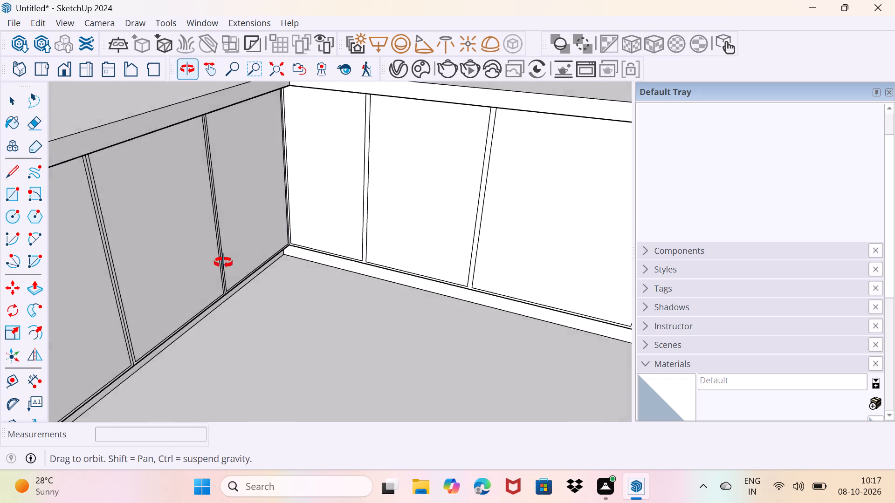
middle_click_drag(223, 263, 180, 268)
scroll(111, 299, "up", 9)
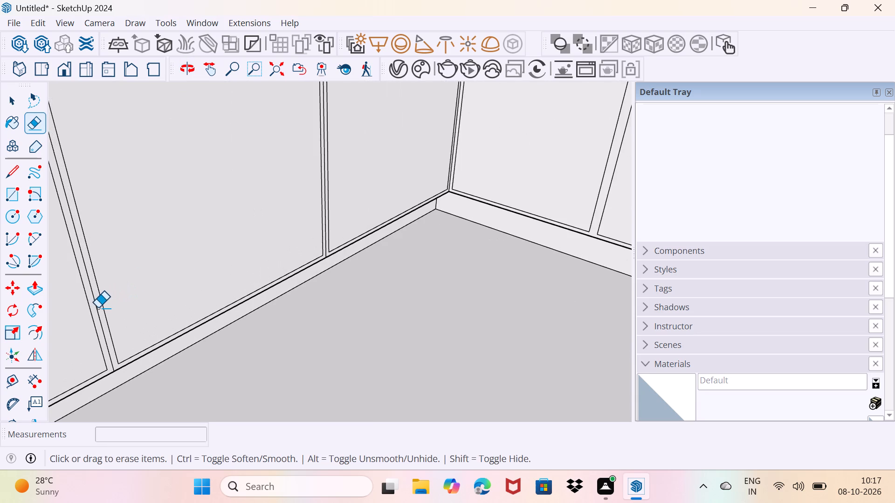
left_click(96, 309)
scroll(122, 294, "down", 15)
scroll(151, 279, "up", 2)
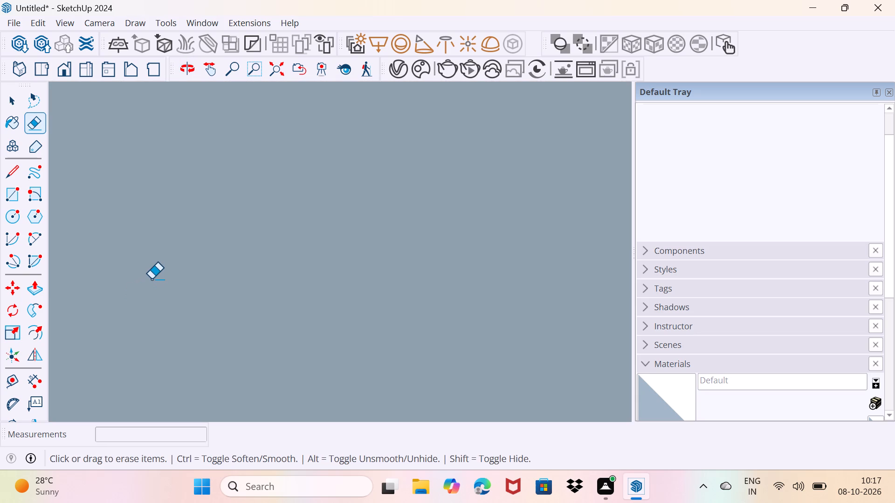
scroll(151, 279, "up", 20)
scroll(151, 279, "up", 13)
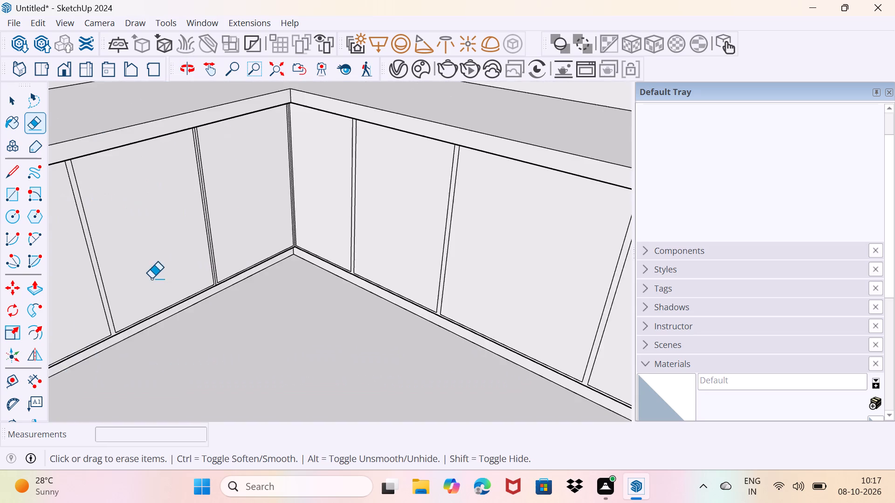
scroll(151, 279, "up", 4)
scroll(237, 255, "up", 7)
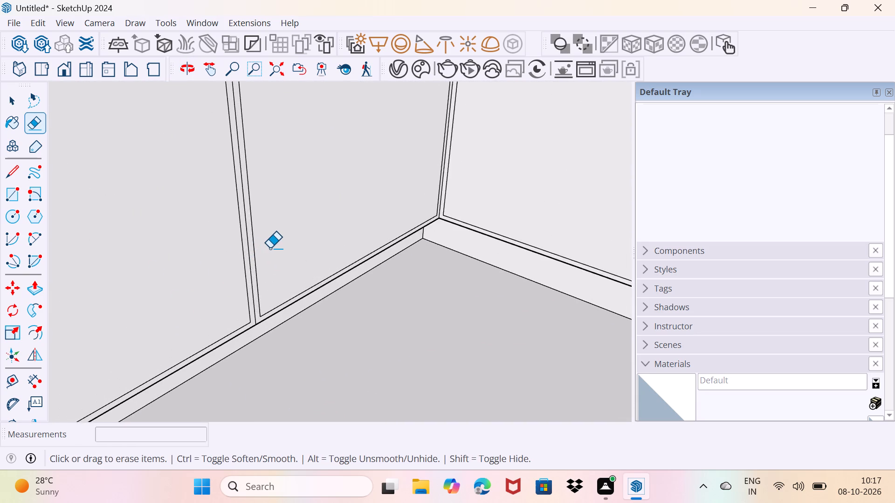
scroll(270, 250, "up", 8)
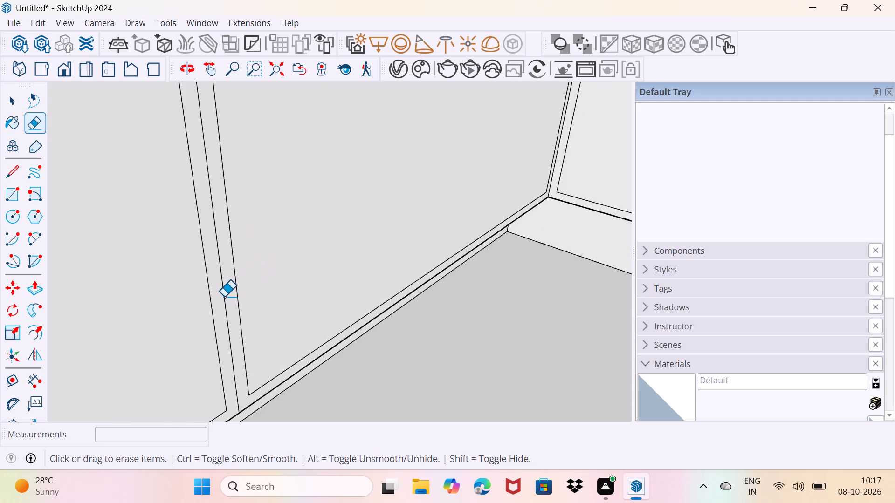
left_click(224, 297)
scroll(227, 301, "down", 18)
middle_click_drag(221, 306, 486, 229)
middle_click_drag(275, 336, 317, 248, "shift")
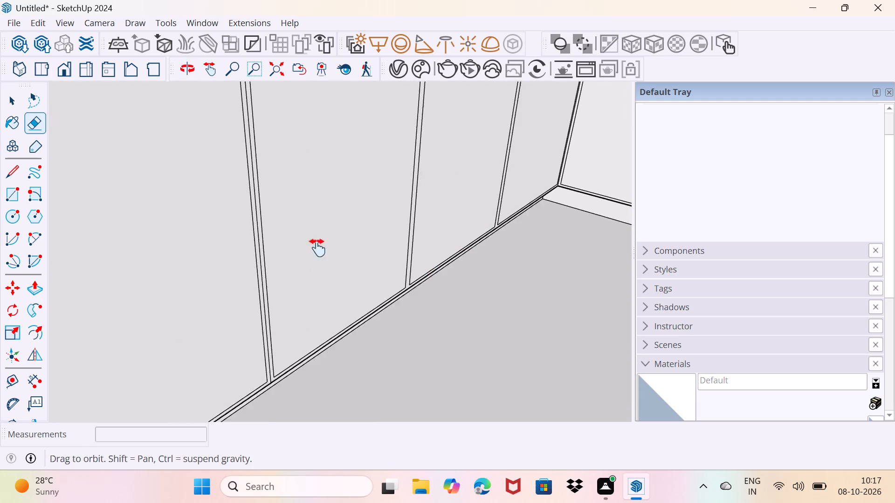
middle_click_drag(317, 248, 354, 208, "shift")
scroll(327, 265, "up", 4)
left_click(338, 264)
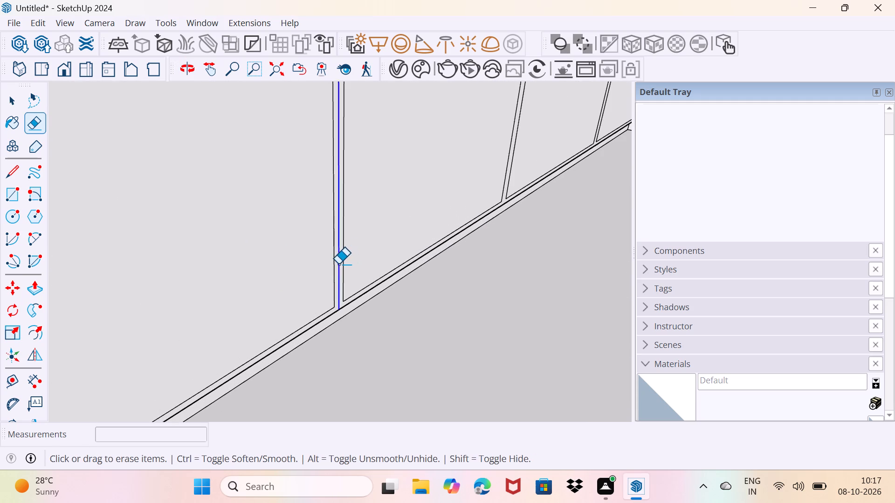
Pull all four shutter faces of the side base cabinet outward by 0.2", from the free end to the inner corner.
scroll(346, 266, "down", 9)
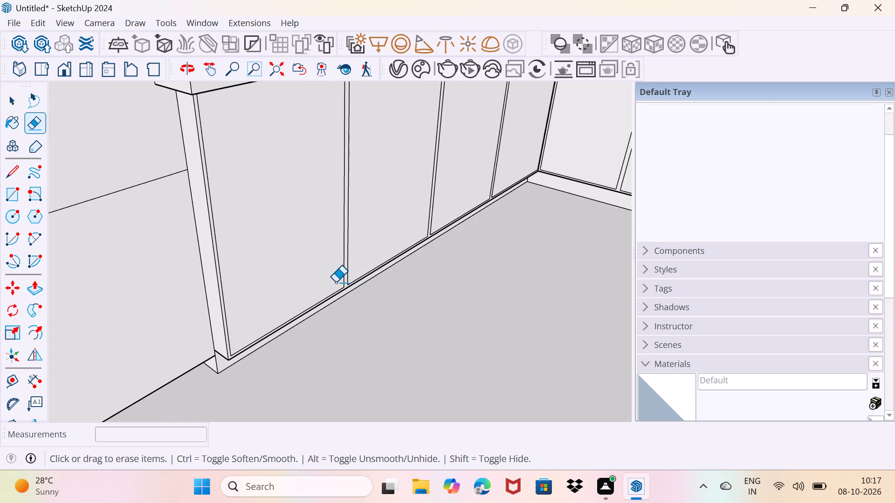
key("space")
scroll(327, 281, "down", 5)
middle_click_drag(332, 275, 389, 275)
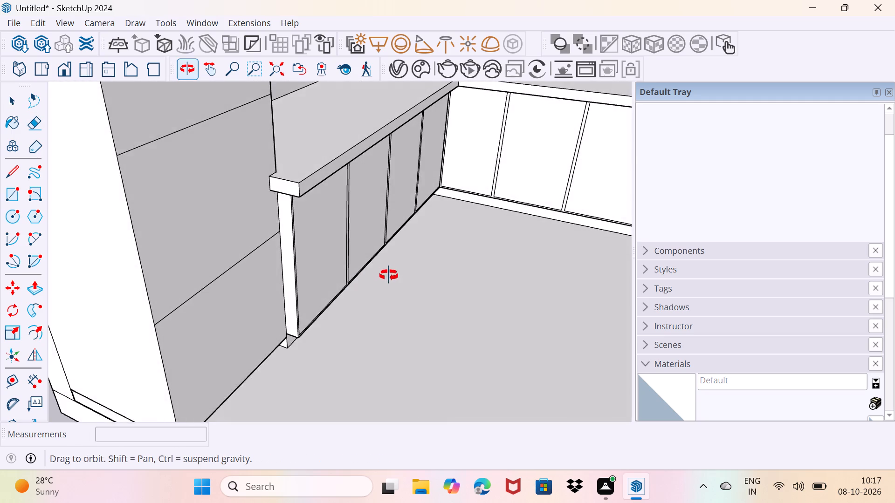
middle_click_drag(389, 275, 275, 286)
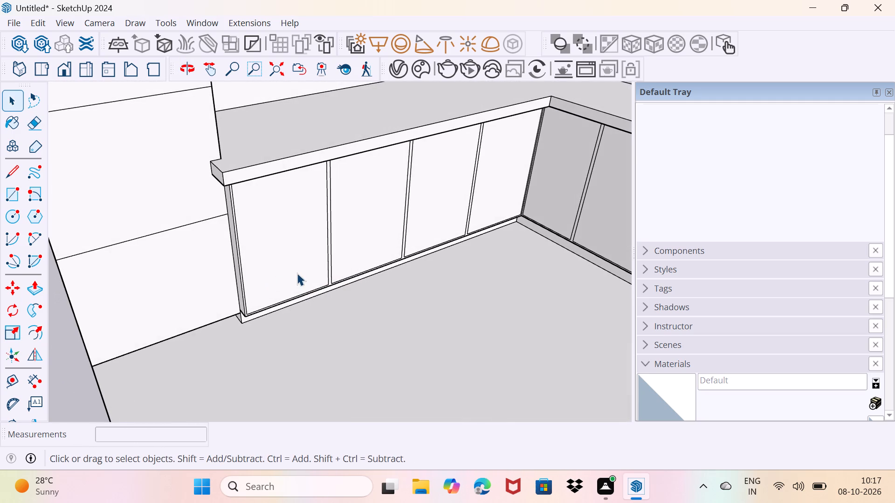
left_click(283, 268)
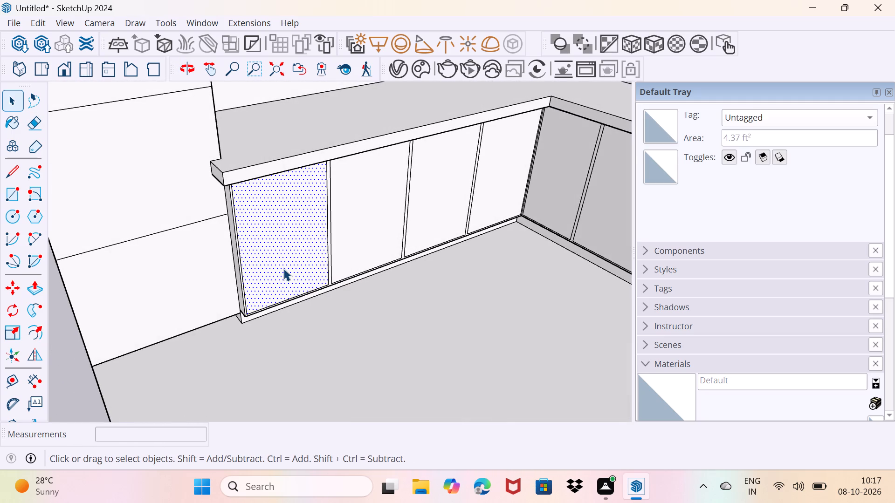
key("p")
left_click(275, 263)
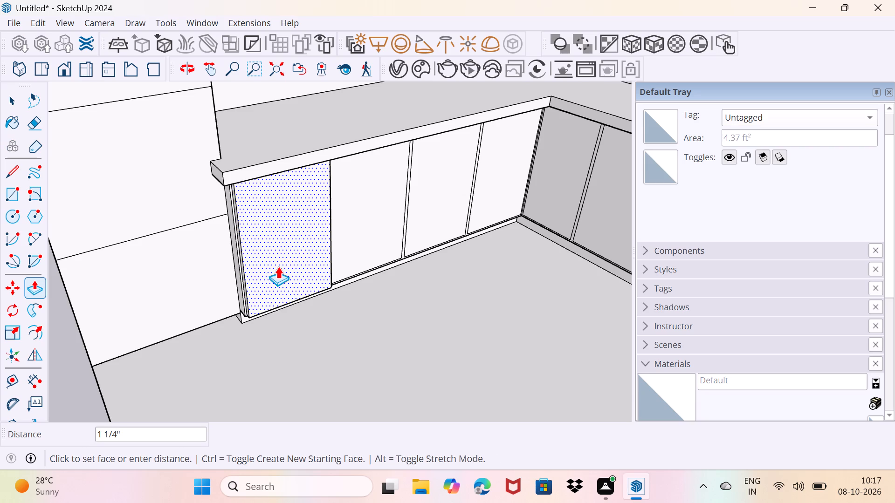
type("0.2\"")
key("Return")
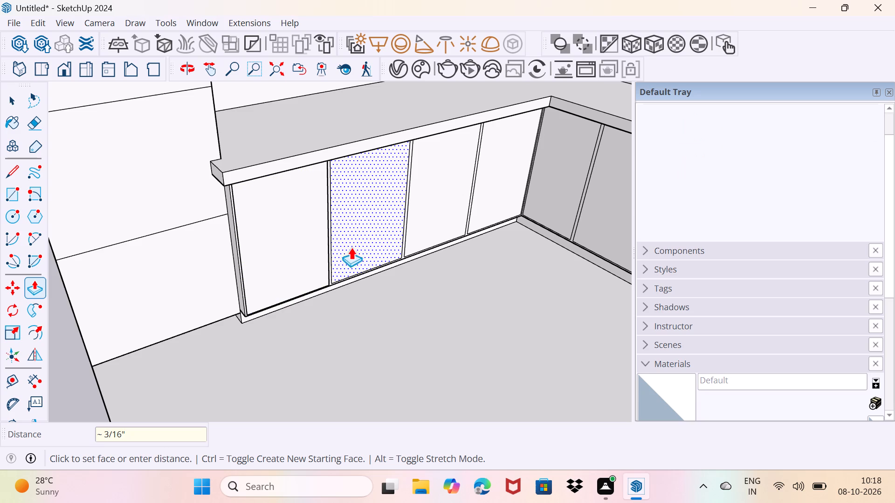
double_click(355, 240)
double_click(441, 214)
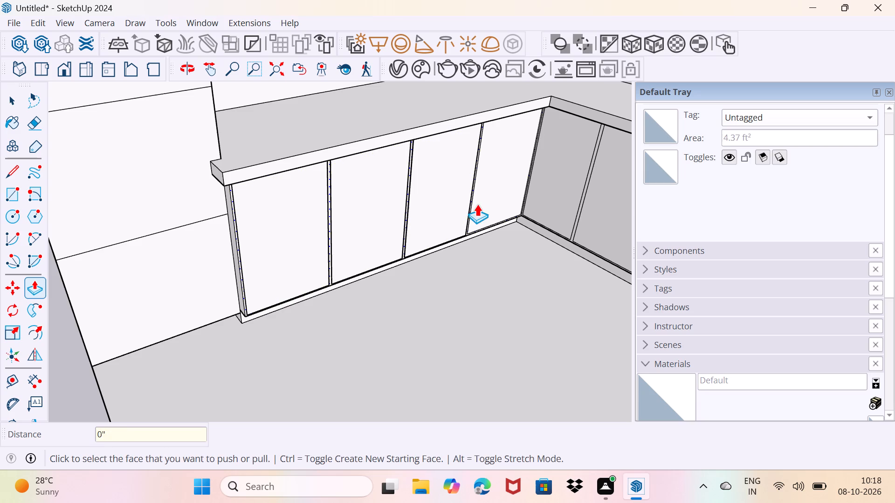
double_click(501, 194)
Repeat the 0.2" outward pull on the three back base cabinet shutters nearest the inner corner.
middle_click_drag(523, 284, 527, 285)
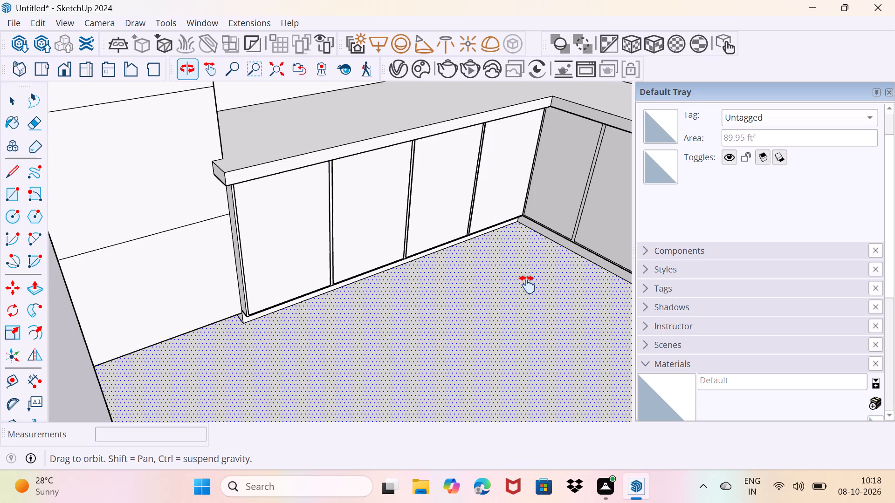
middle_click_drag(527, 285, 571, 307)
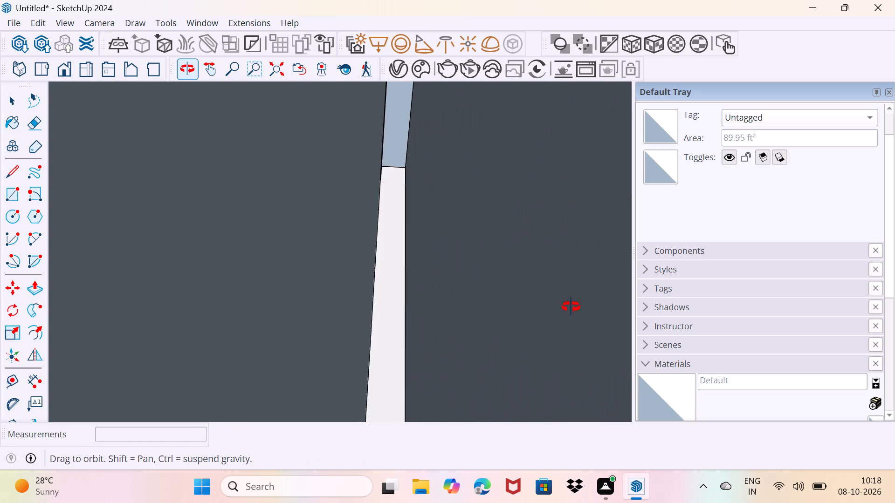
middle_click_drag(571, 307, 571, 307)
scroll(256, 269, "down", 4)
scroll(124, 247, "down", 6)
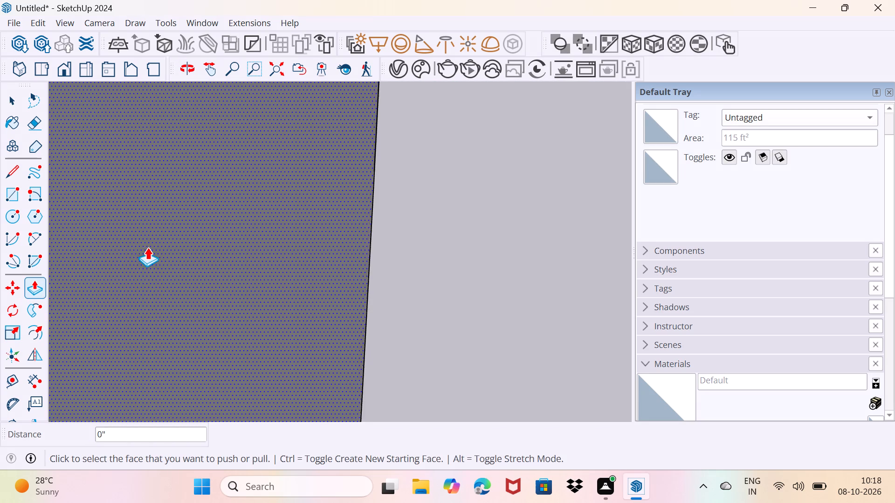
scroll(147, 247, "down", 4)
left_click(276, 68)
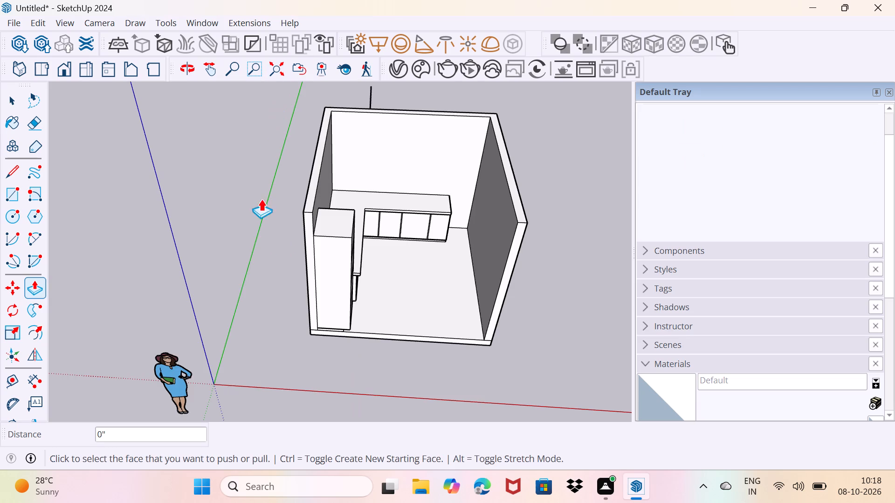
scroll(372, 233, "up", 12)
middle_click_drag(371, 234, 343, 185)
double_click(369, 215)
double_click(432, 207)
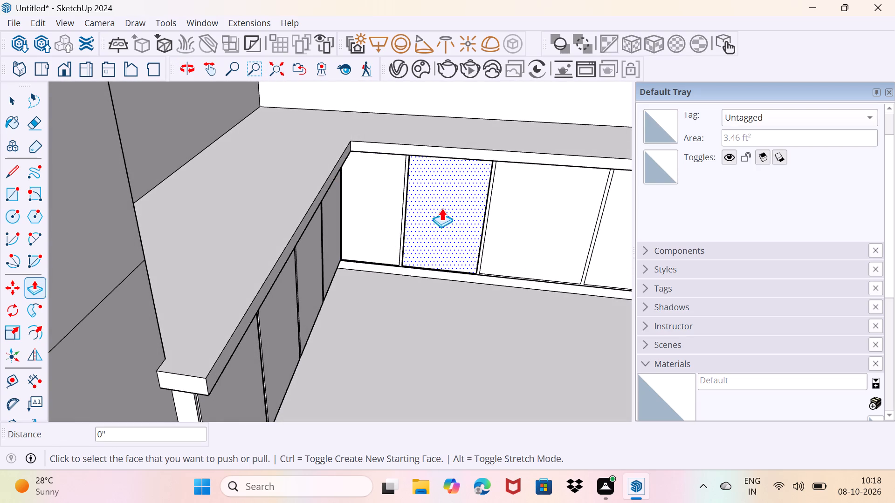
double_click(530, 216)
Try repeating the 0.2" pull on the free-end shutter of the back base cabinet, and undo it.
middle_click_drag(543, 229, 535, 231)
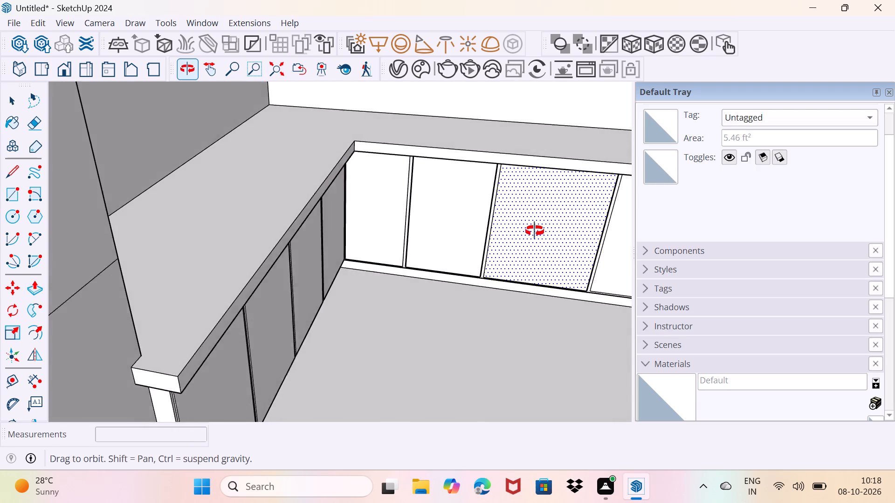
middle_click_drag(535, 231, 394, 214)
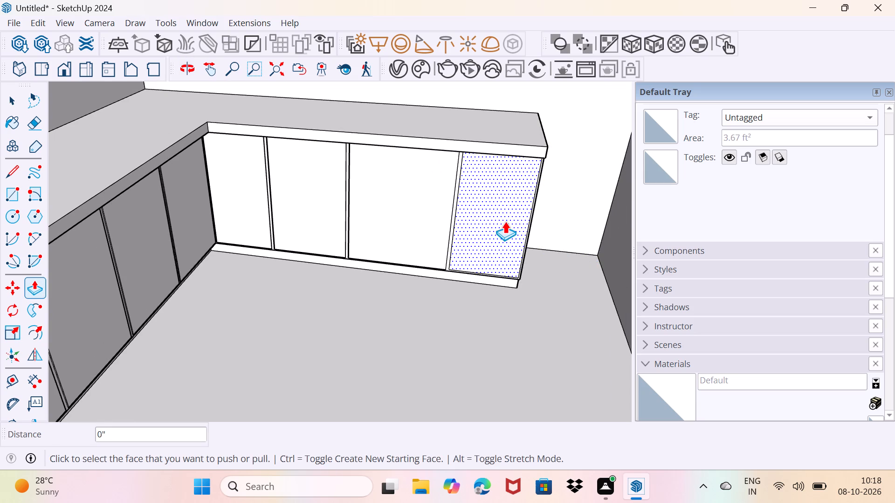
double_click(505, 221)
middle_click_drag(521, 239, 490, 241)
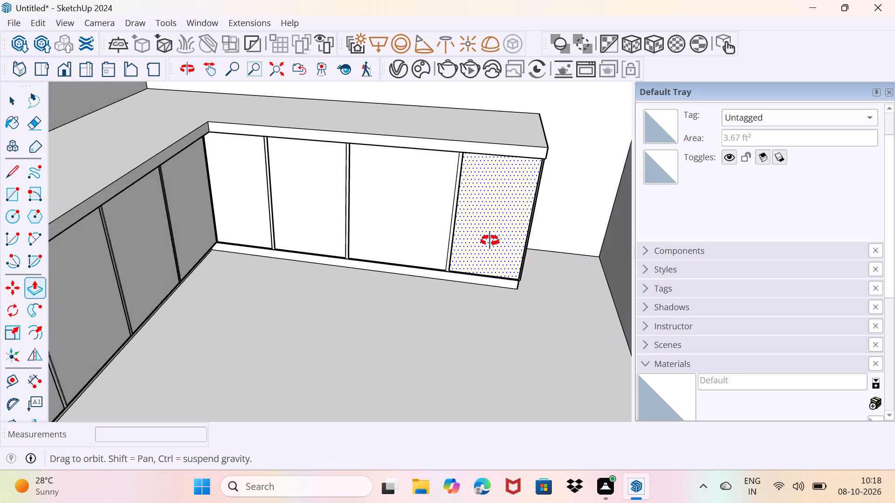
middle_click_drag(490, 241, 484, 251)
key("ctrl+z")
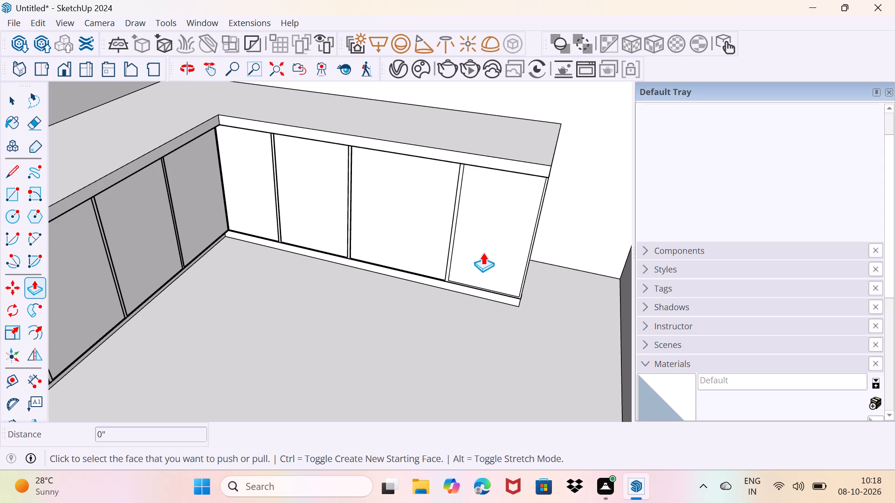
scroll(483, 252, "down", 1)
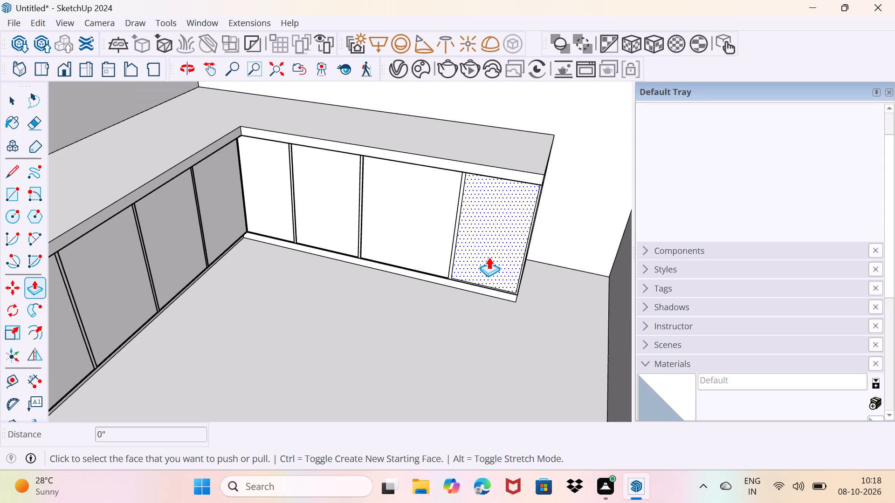
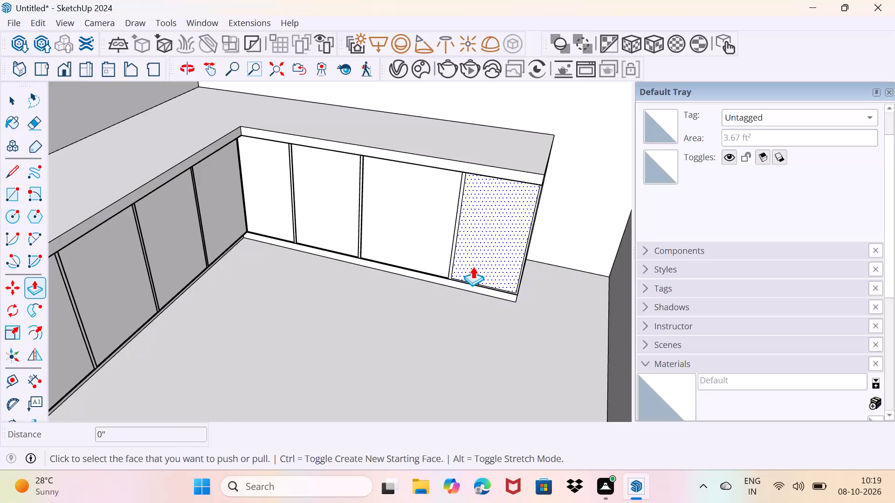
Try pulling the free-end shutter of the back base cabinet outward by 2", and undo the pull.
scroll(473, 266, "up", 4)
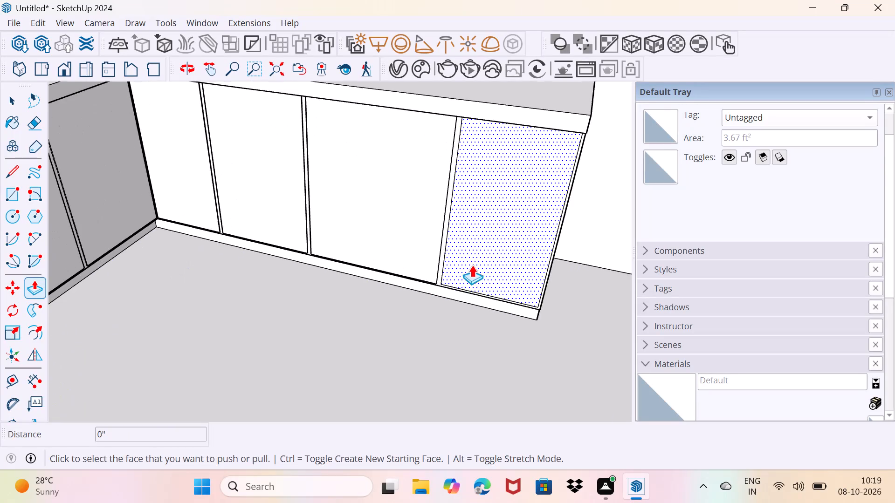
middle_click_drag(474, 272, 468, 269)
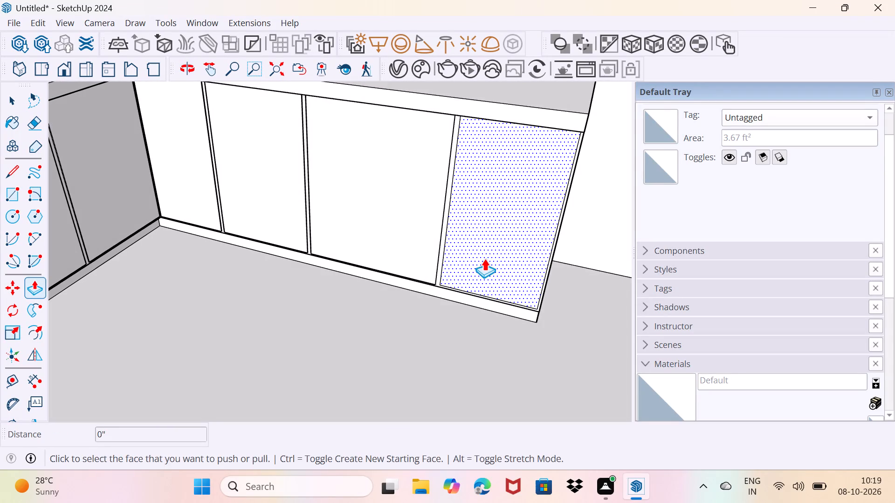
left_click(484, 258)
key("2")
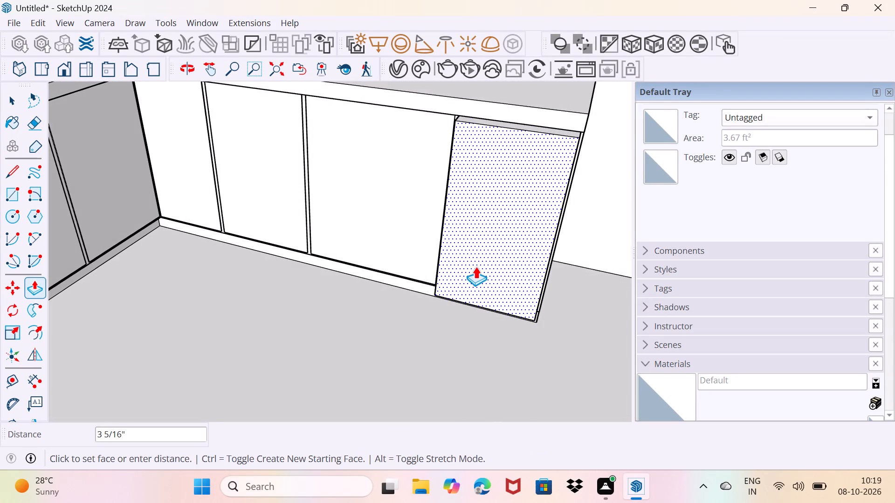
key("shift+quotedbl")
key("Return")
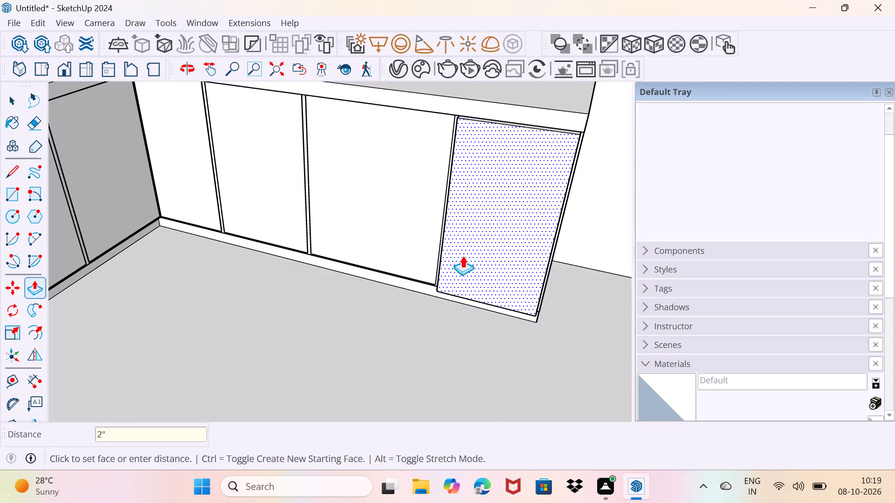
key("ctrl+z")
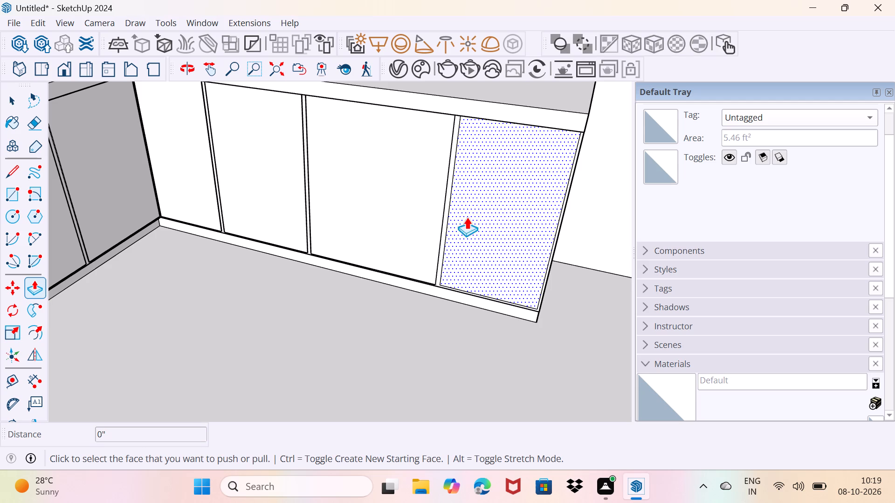
Pull the free-end shutter face of the back base cabinet outward by 0.2".
scroll(442, 216, "up", 3)
middle_click_drag(461, 236, 372, 267)
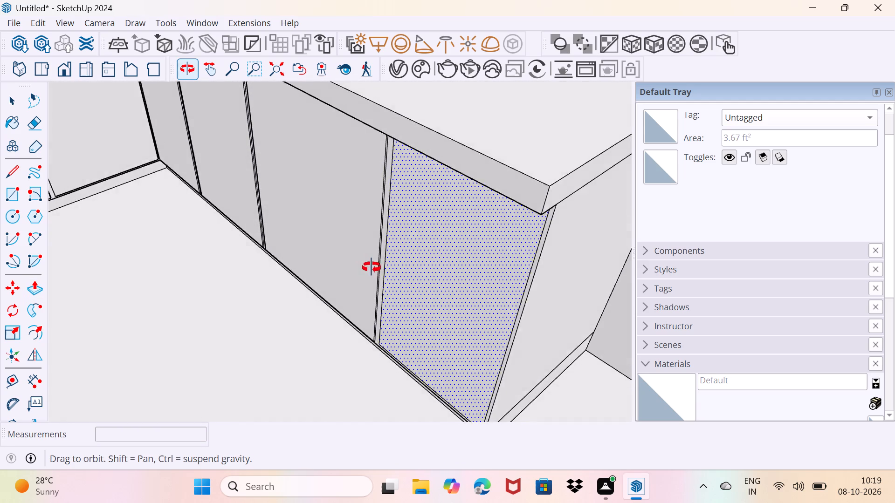
middle_click_drag(372, 267, 384, 262)
left_click(469, 264)
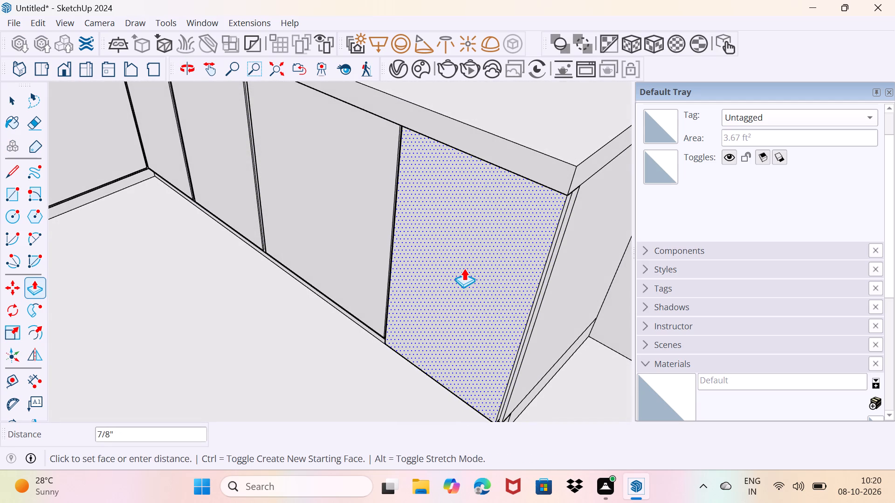
key("0")
key("period")
key("2")
key("shift+quotedbl")
key("Return")
middle_click_drag(454, 339, 585, 307)
scroll(472, 334, "down", 2)
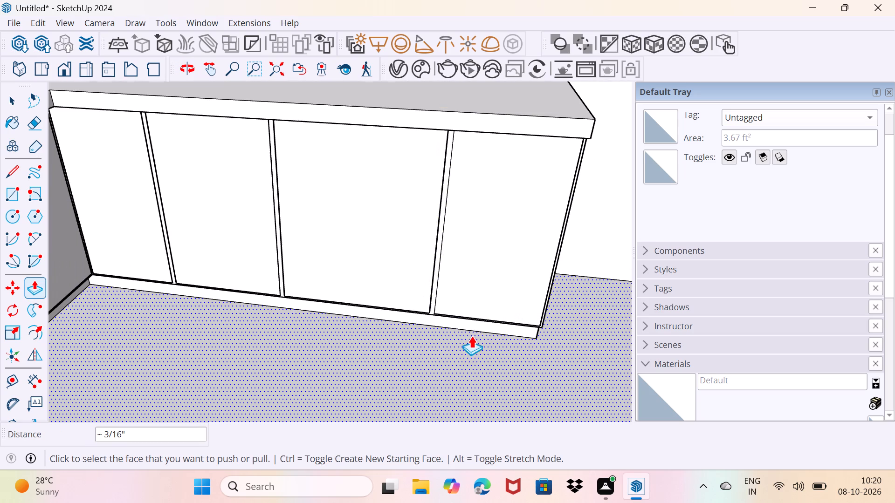
key("space")
Examine the shutters of both base cabinet runs from several angles, including a low eye-level view.
scroll(455, 353, "down", 9)
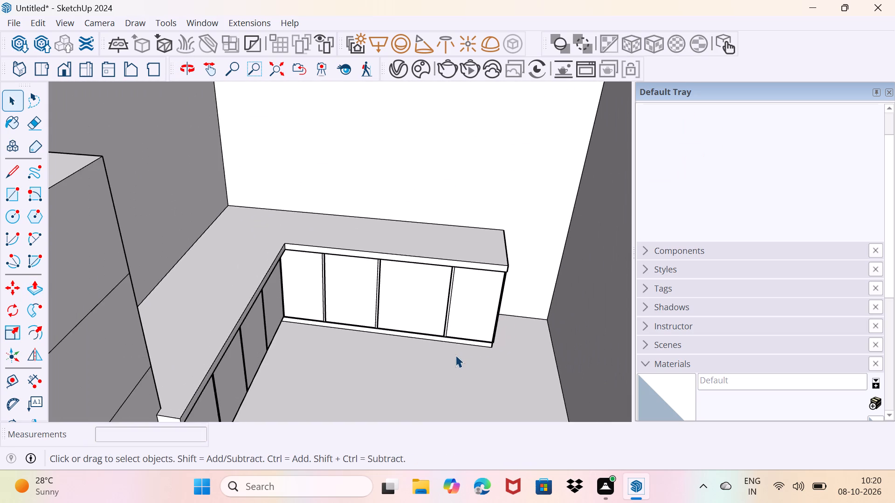
middle_click_drag(455, 355, 431, 306)
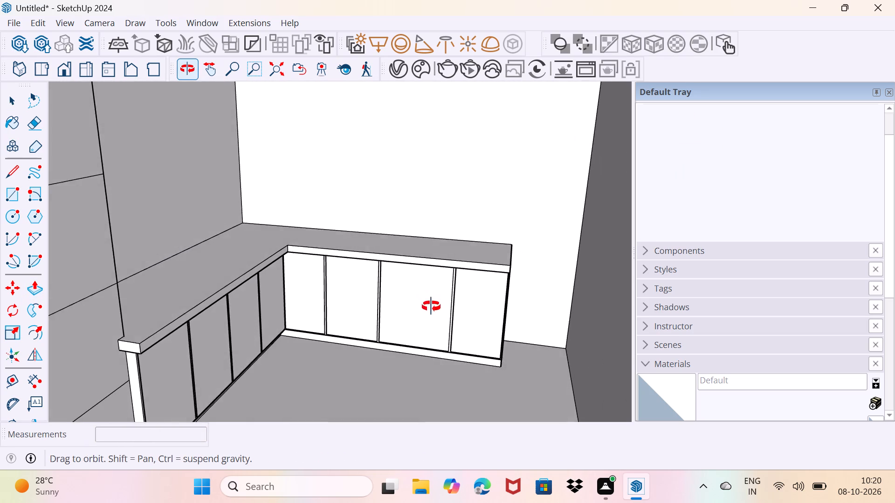
middle_click_drag(431, 306, 432, 308)
scroll(433, 310, "down", 1)
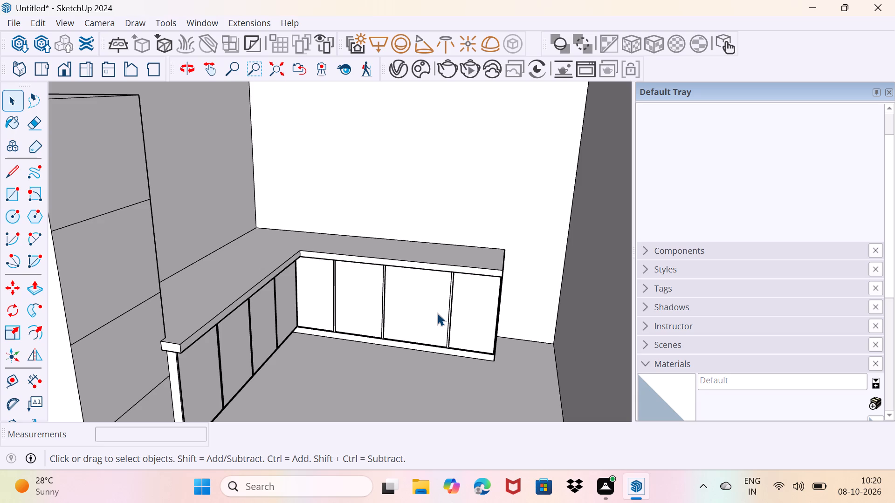
scroll(436, 284, "down", 1)
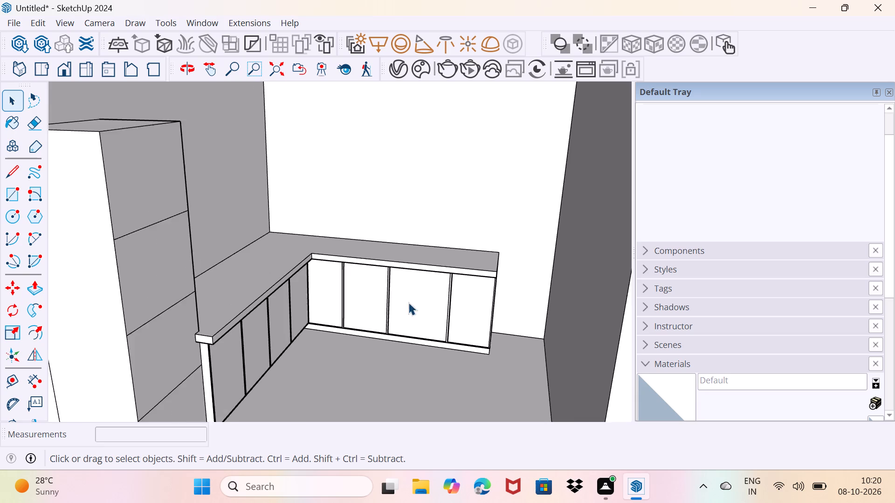
scroll(408, 302, "down", 1)
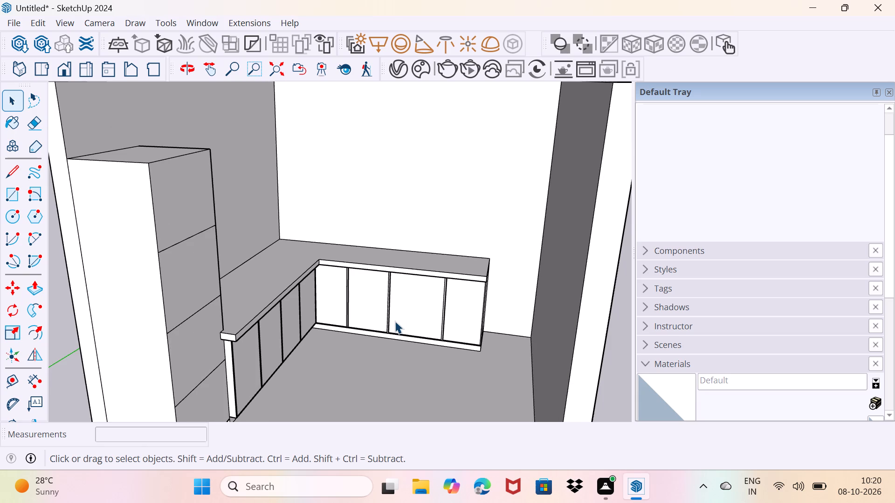
middle_click_drag(395, 321, 350, 317)
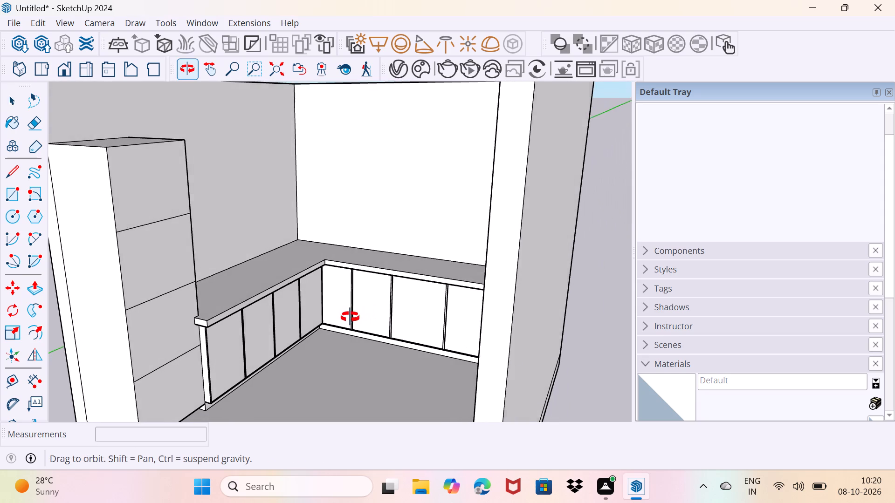
middle_click_drag(350, 317, 347, 318)
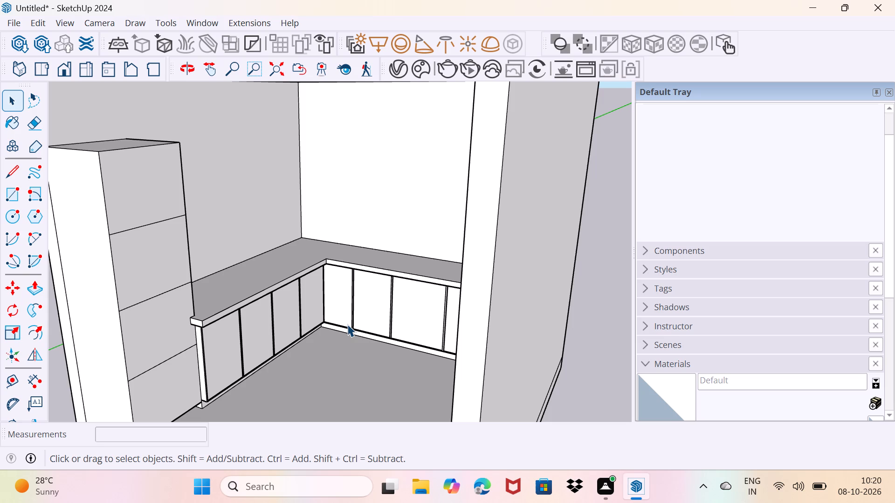
scroll(246, 359, "up", 3)
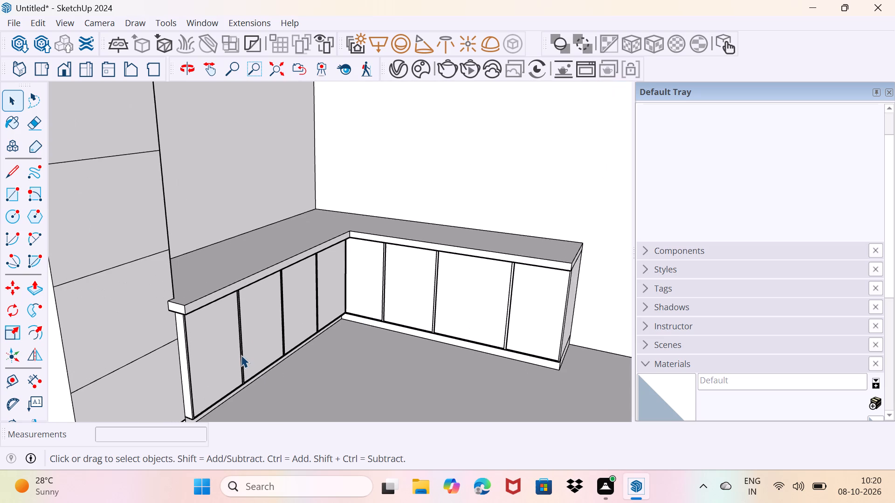
scroll(255, 365, "up", 1)
middle_click_drag(255, 365, 221, 317)
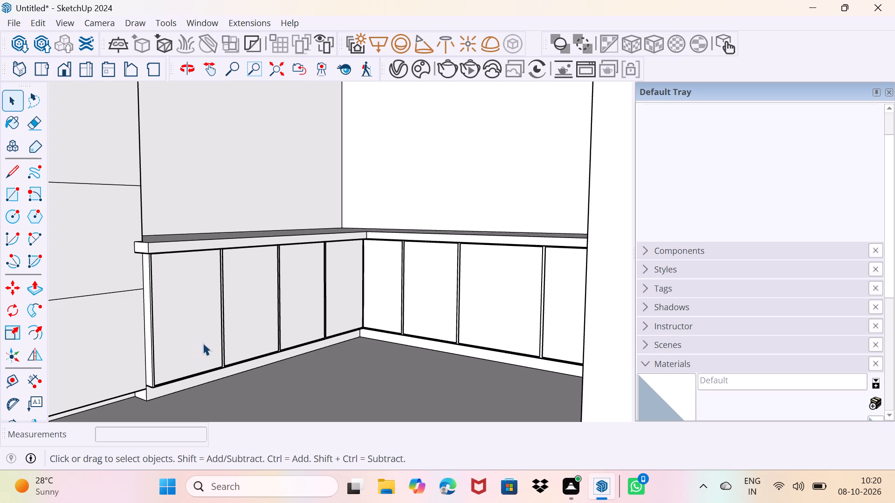
middle_click_drag(186, 334, 208, 322)
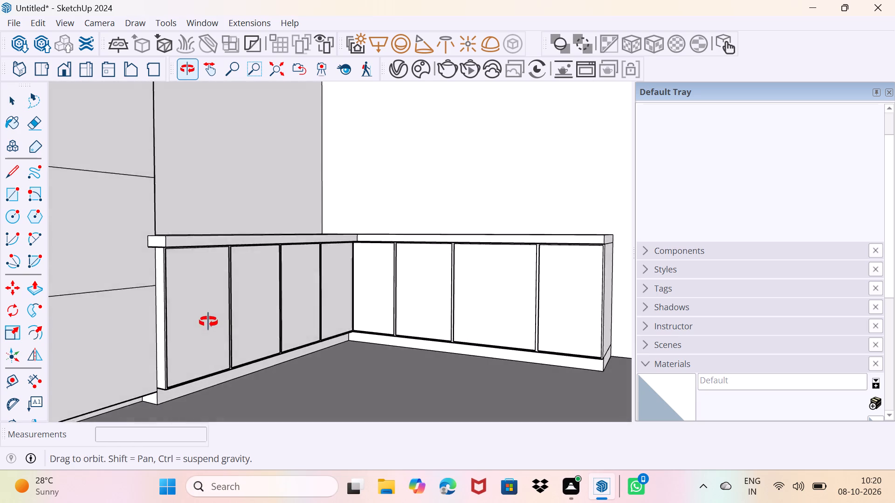
middle_click_drag(208, 322, 207, 303)
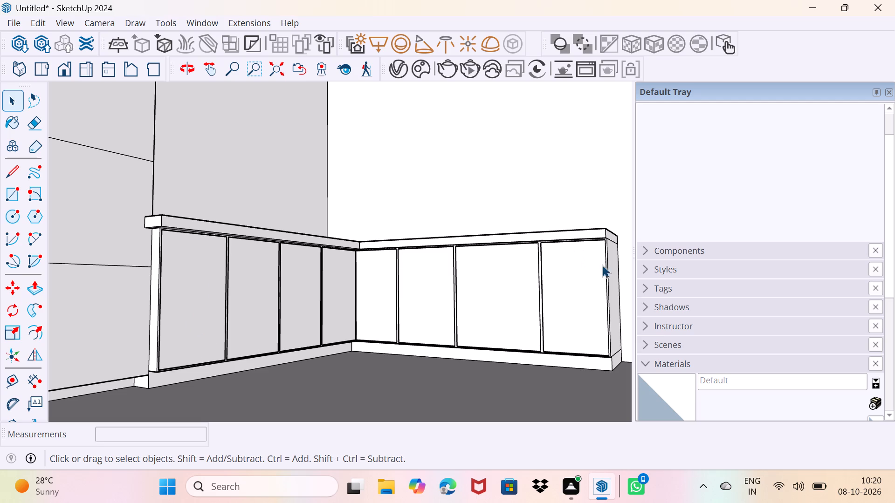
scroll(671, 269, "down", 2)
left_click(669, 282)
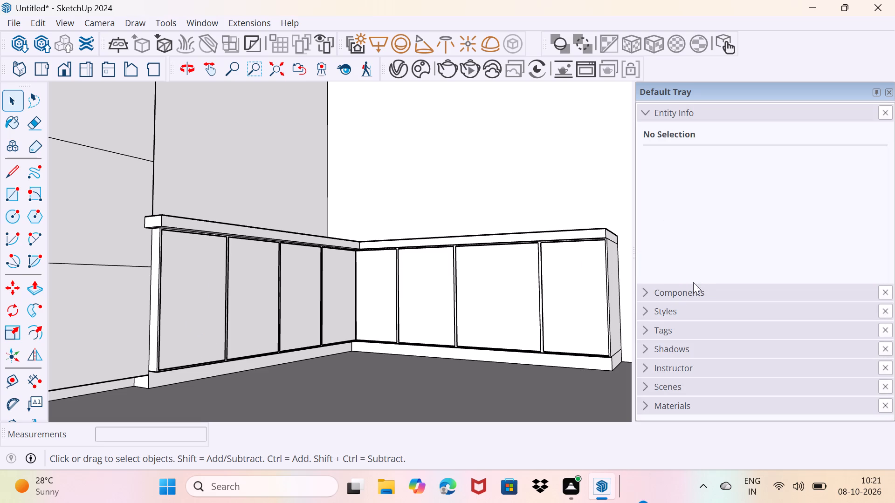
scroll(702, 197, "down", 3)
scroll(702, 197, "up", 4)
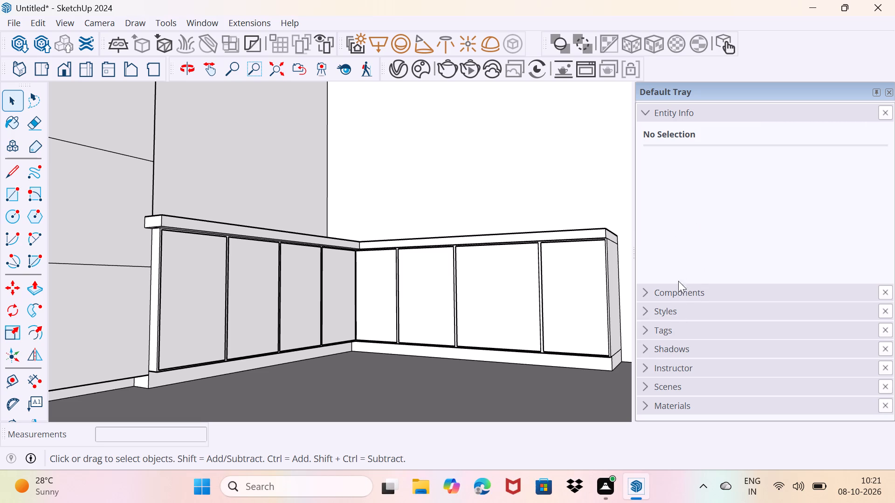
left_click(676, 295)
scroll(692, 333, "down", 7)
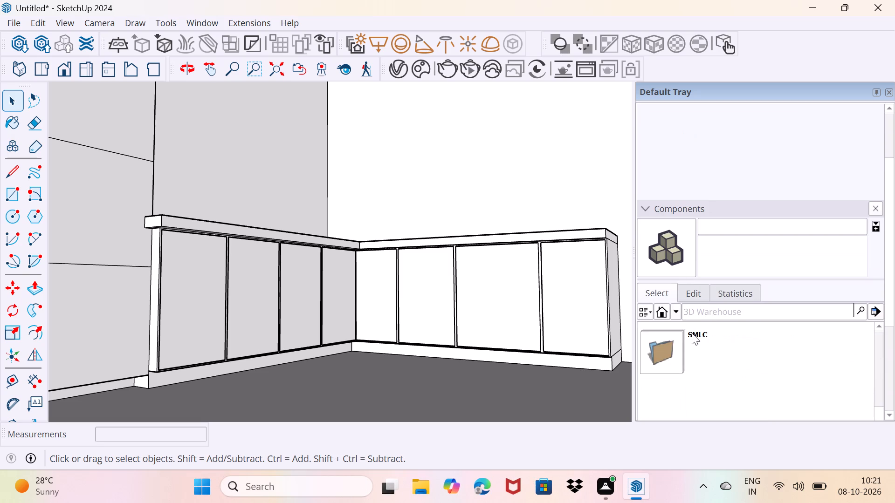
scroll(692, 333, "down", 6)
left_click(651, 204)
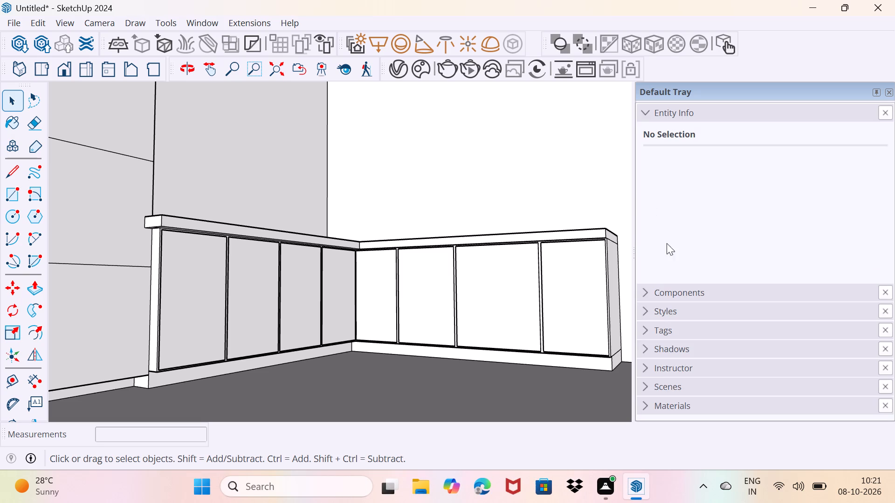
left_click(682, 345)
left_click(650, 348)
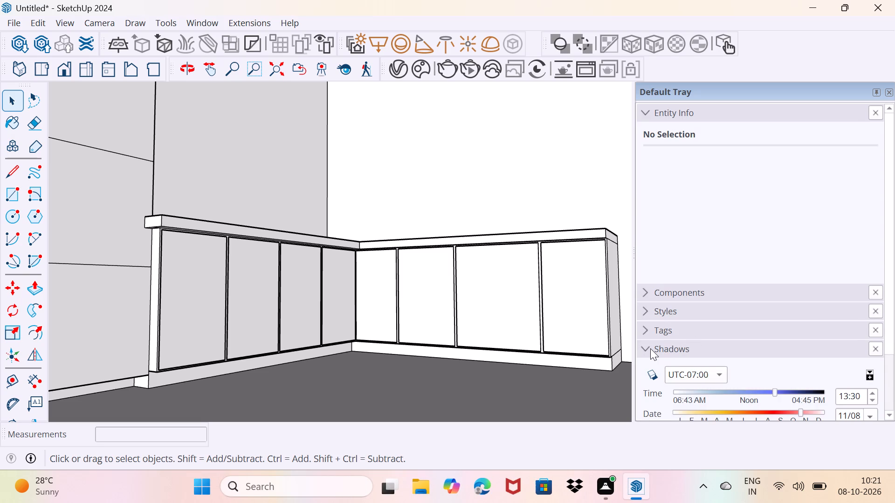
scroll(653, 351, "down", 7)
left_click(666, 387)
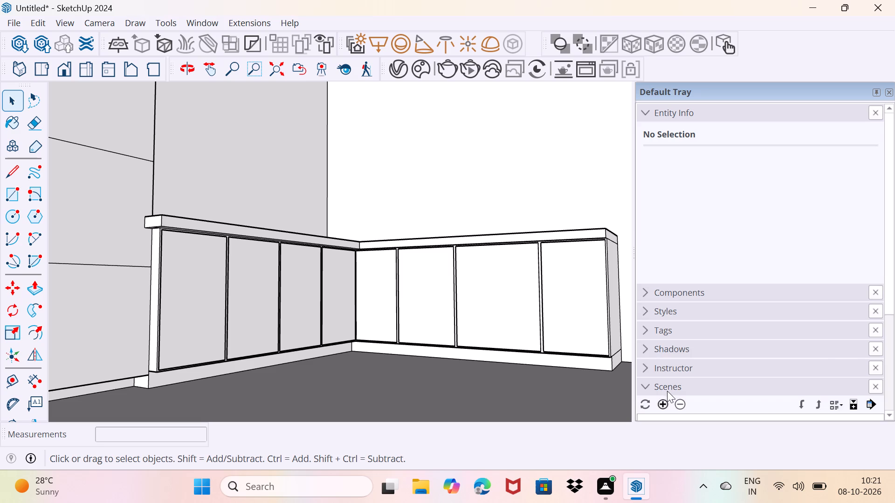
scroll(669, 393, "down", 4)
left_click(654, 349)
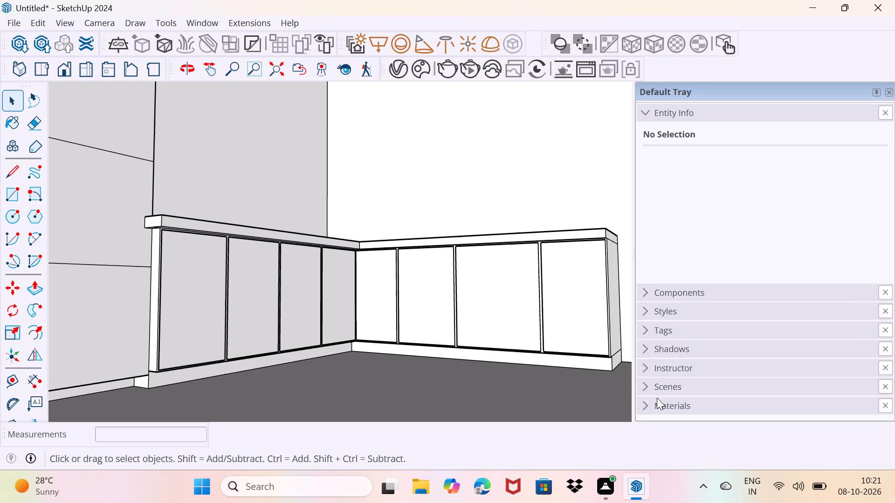
Paint the free-end shutter of the side base cabinet with 0135_DarkGray from the Colors-Named materials.
left_click(657, 403)
scroll(710, 355, "down", 11)
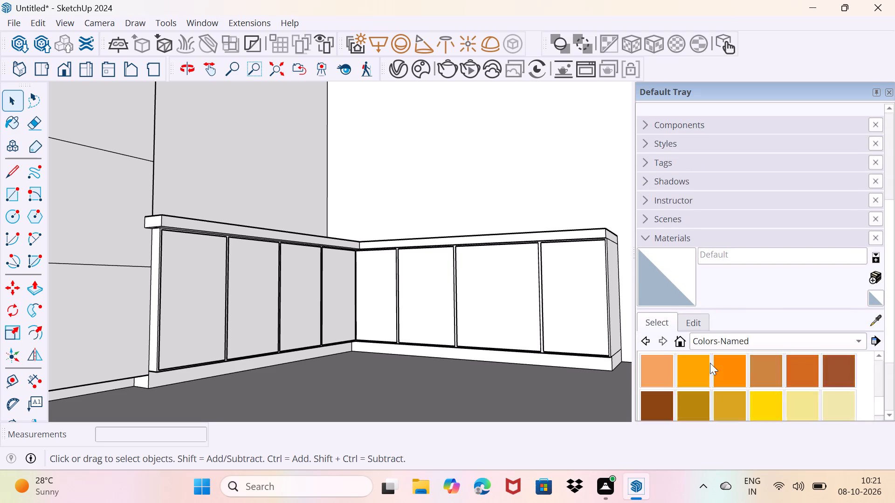
scroll(710, 363, "down", 10)
scroll(731, 381, "up", 2)
scroll(731, 381, "down", 2)
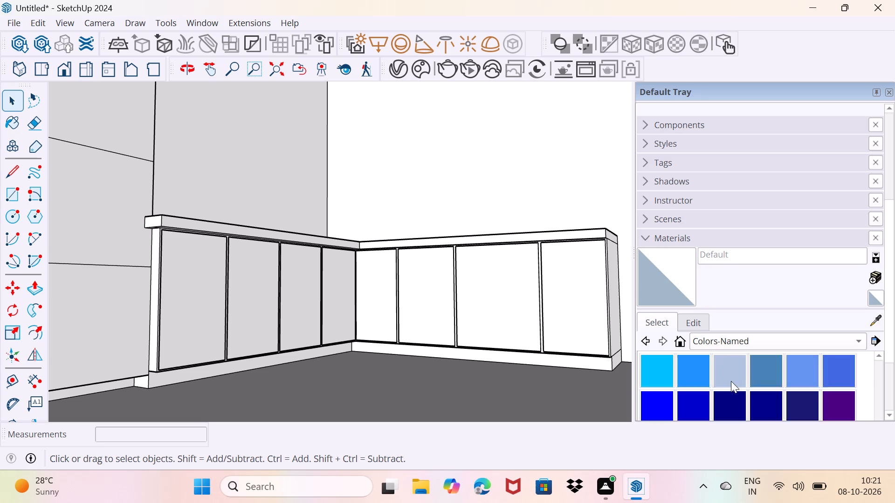
scroll(731, 381, "down", 2)
scroll(731, 381, "up", 1)
scroll(731, 381, "down", 1)
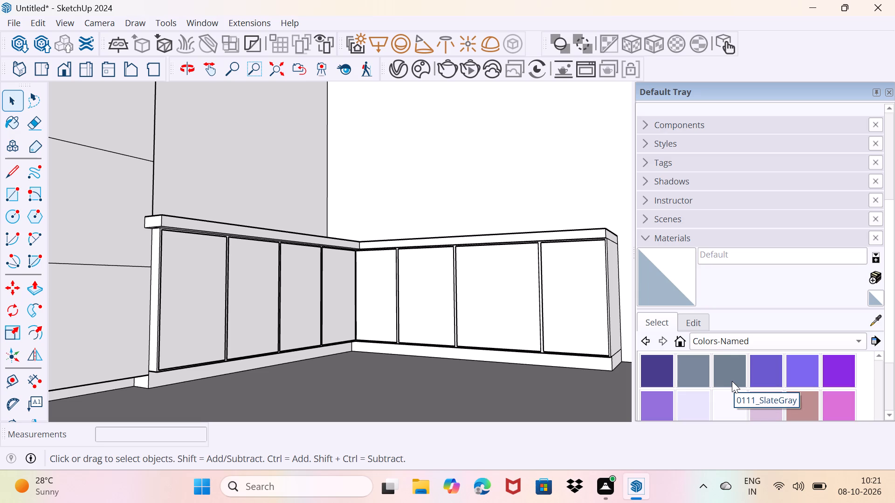
scroll(731, 403, "down", 2)
scroll(734, 401, "up", 2)
scroll(711, 381, "down", 2)
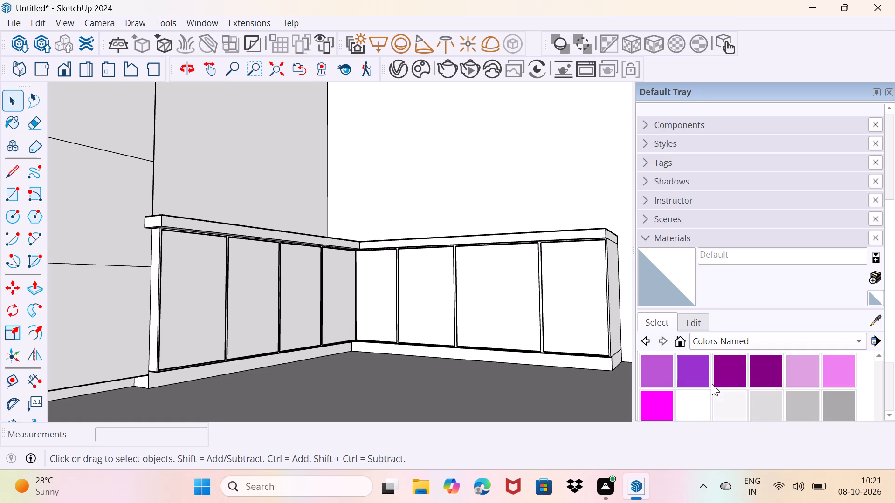
scroll(712, 384, "down", 3)
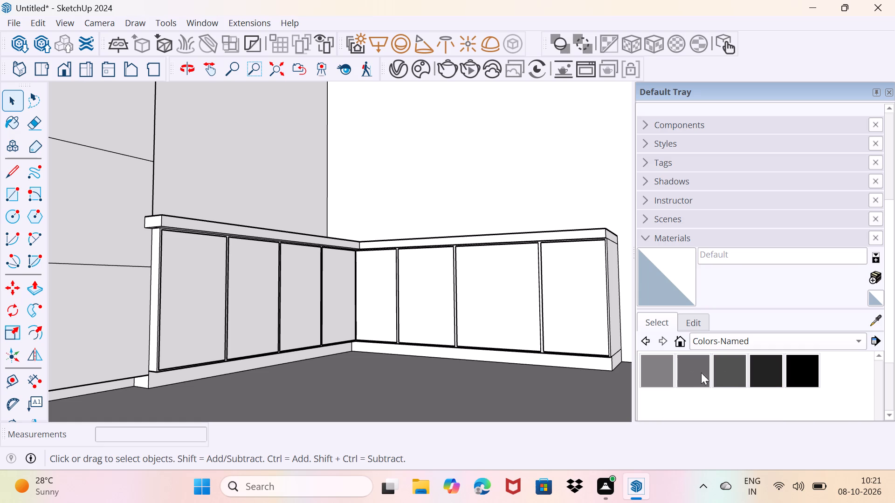
left_click(727, 373)
left_click(186, 313)
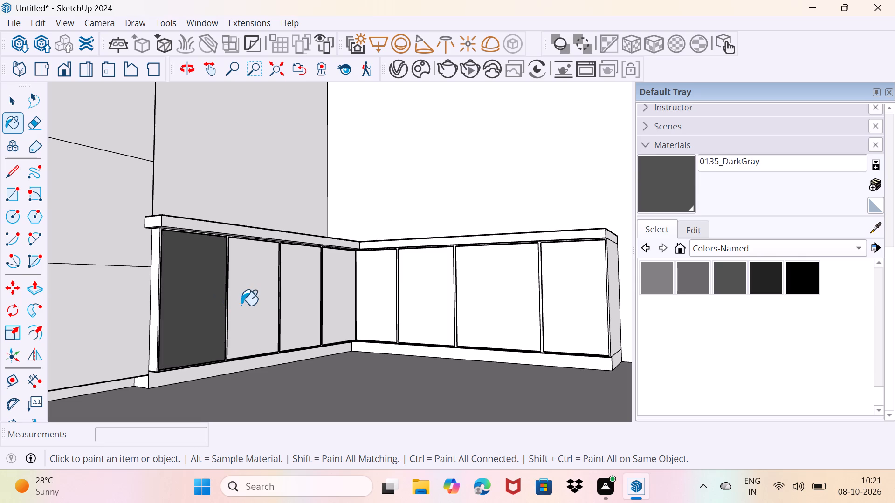
Paint the remaining three side-run shutters and all four back-run base cabinet shutters with 0135_DarkGray.
left_click(246, 306)
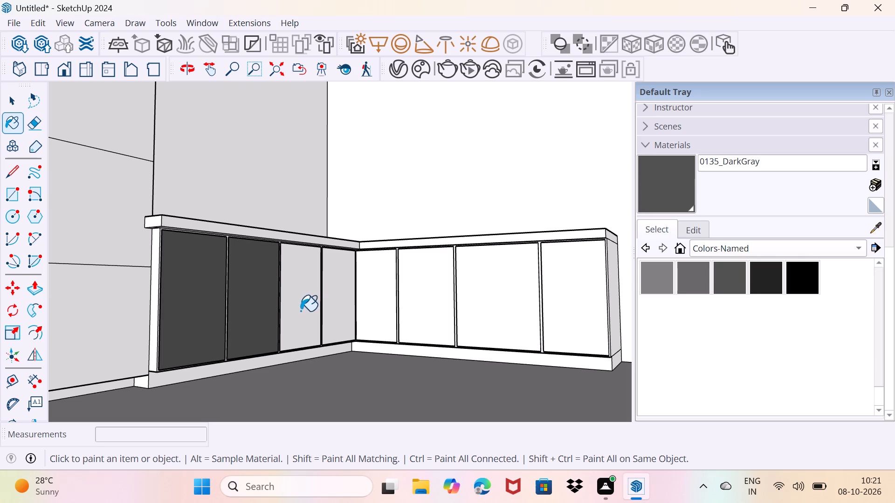
left_click(301, 311)
left_click(346, 304)
left_click(378, 300)
left_click(425, 299)
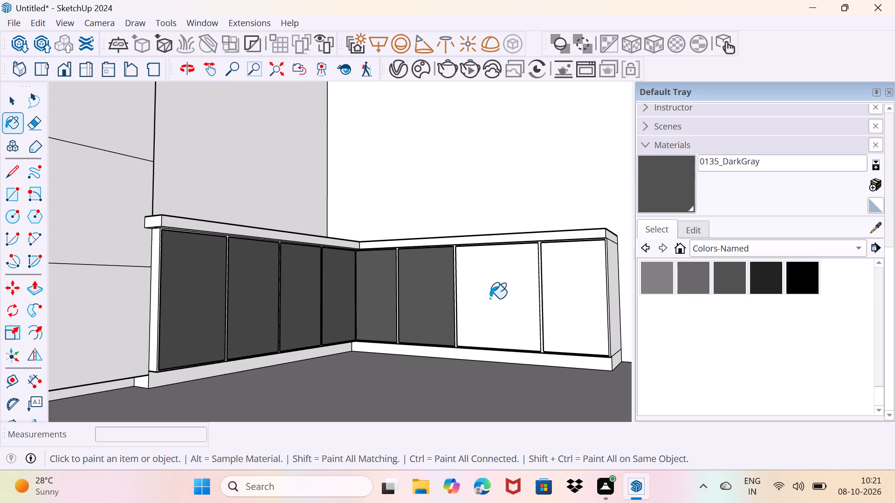
left_click(490, 299)
left_click(568, 306)
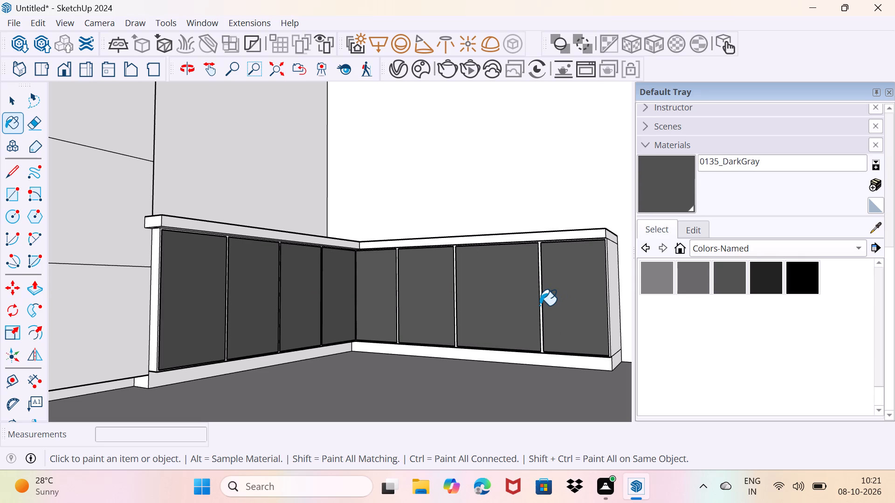
Paint the side base cabinet's frame face and the free-end shutter's outer side edge with 0136_Charcoal.
middle_click_drag(217, 307, 172, 350)
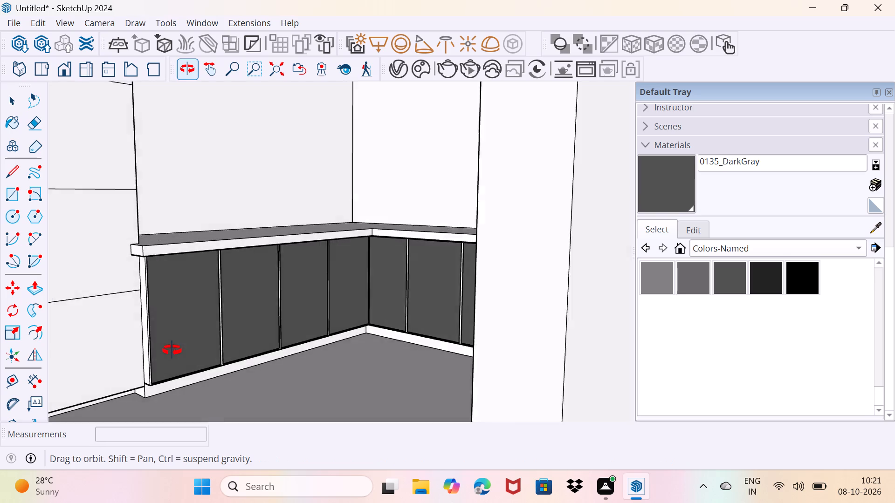
middle_click_drag(172, 350, 214, 350)
left_click(768, 279)
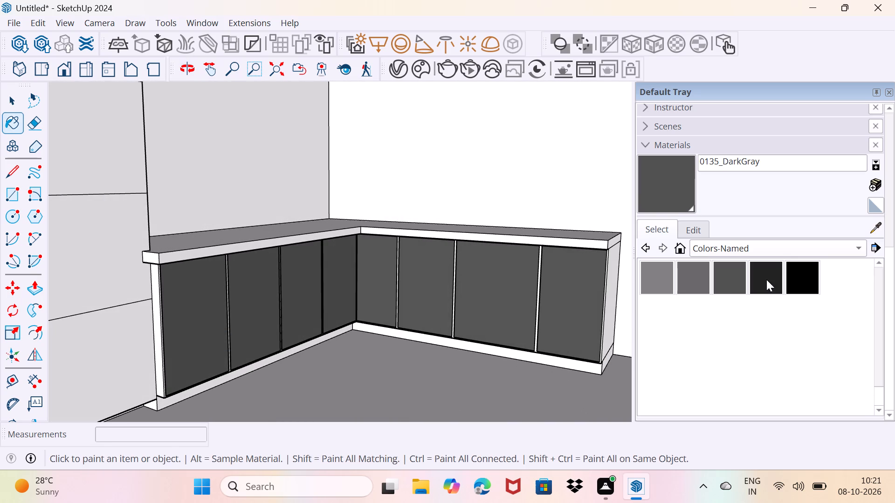
scroll(156, 330, "up", 15)
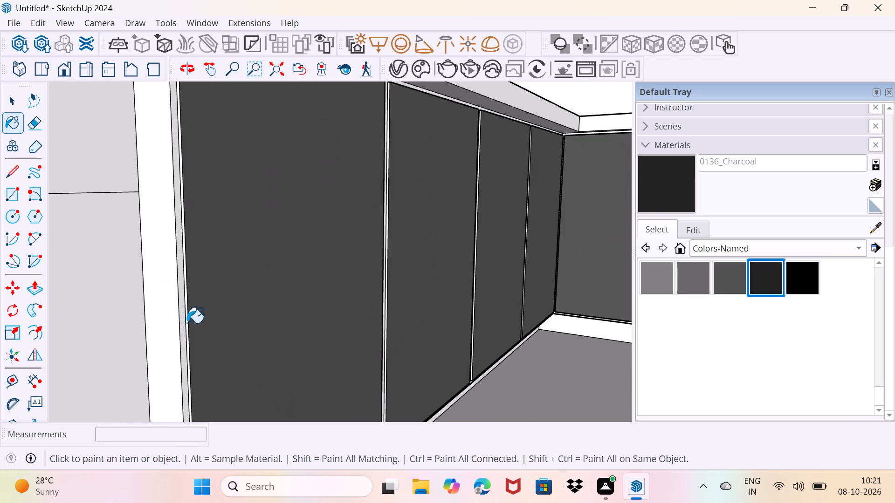
scroll(186, 323, "up", 7)
middle_click_drag(186, 323, 229, 329)
left_click(179, 319)
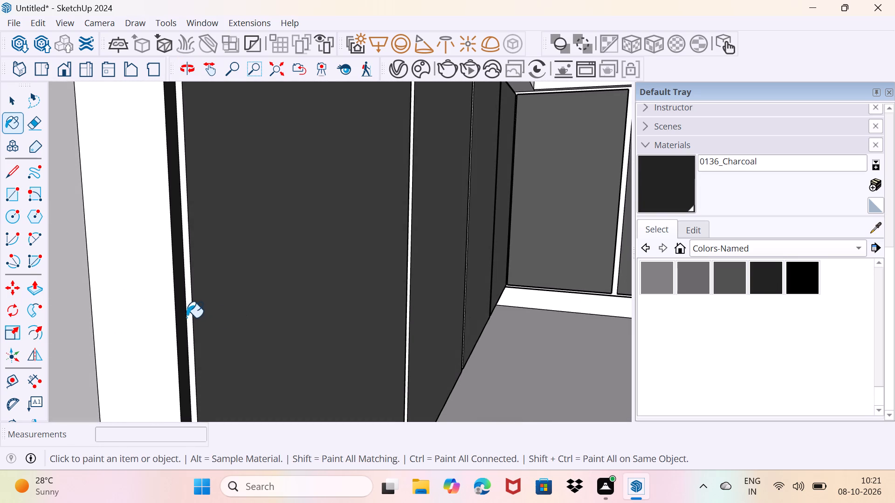
left_click(189, 317)
Paint the side edge of the second shutter, facing the free-end shutter of the side base cabinet, with 0136_Charcoal.
middle_click_drag(268, 309, 171, 347)
scroll(201, 327, "down", 2)
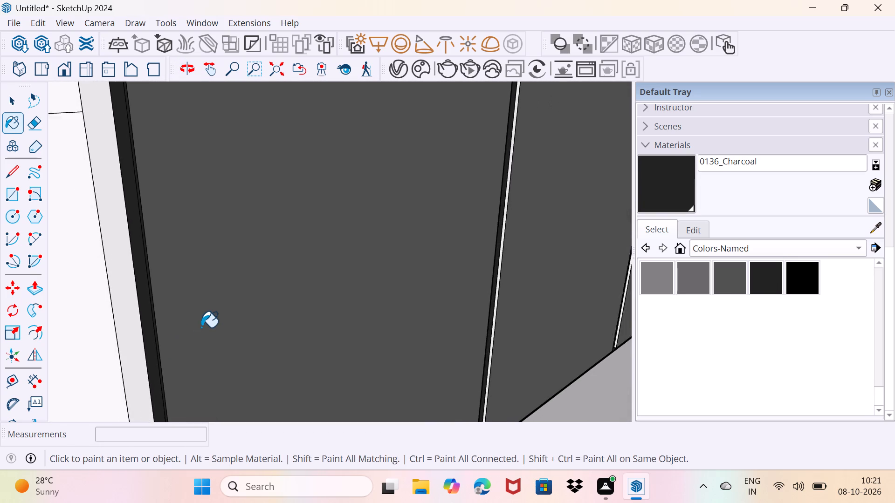
scroll(201, 327, "down", 5)
middle_click_drag(205, 320, 180, 220)
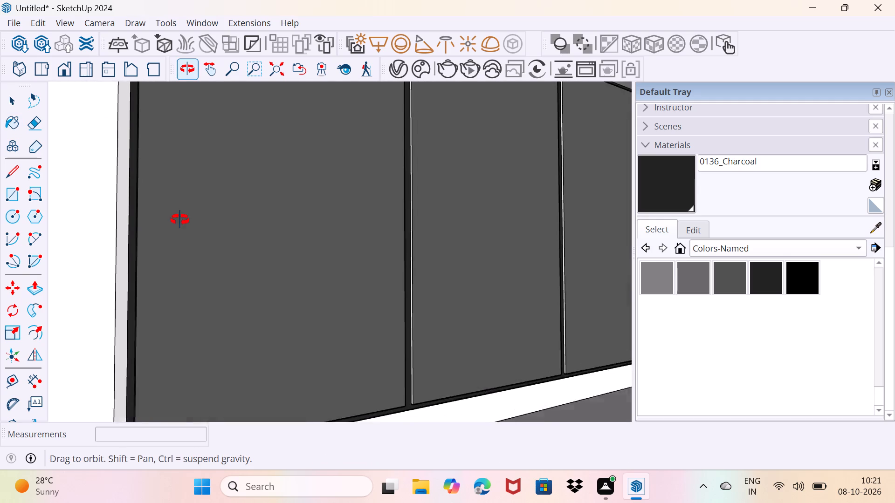
middle_click_drag(180, 220, 180, 219)
scroll(377, 339, "up", 4)
middle_click_drag(420, 364, 449, 374)
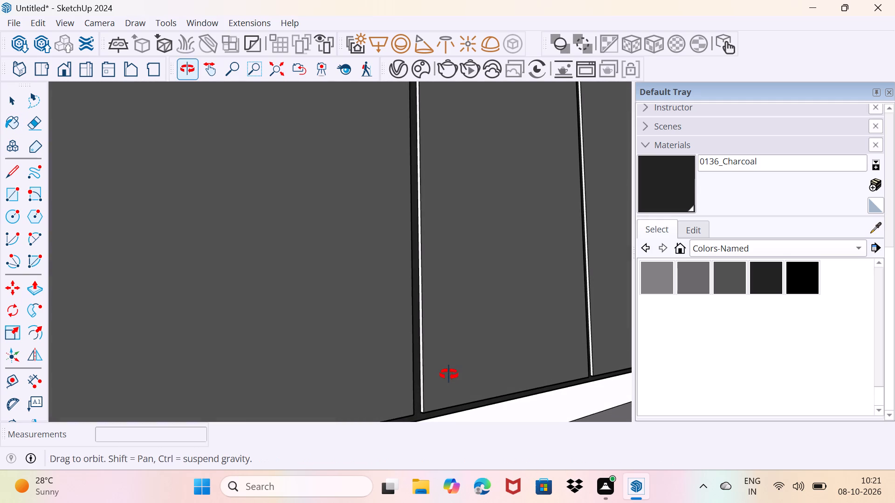
middle_click_drag(449, 374, 477, 374)
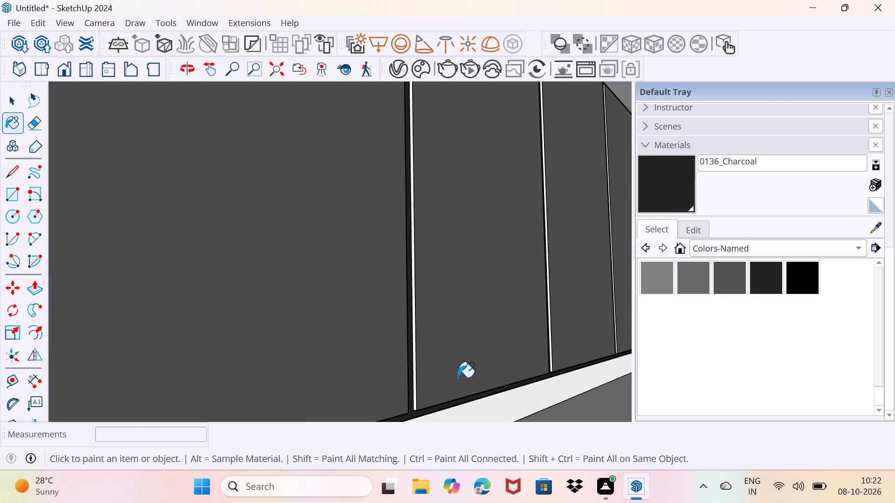
scroll(427, 374, "up", 9)
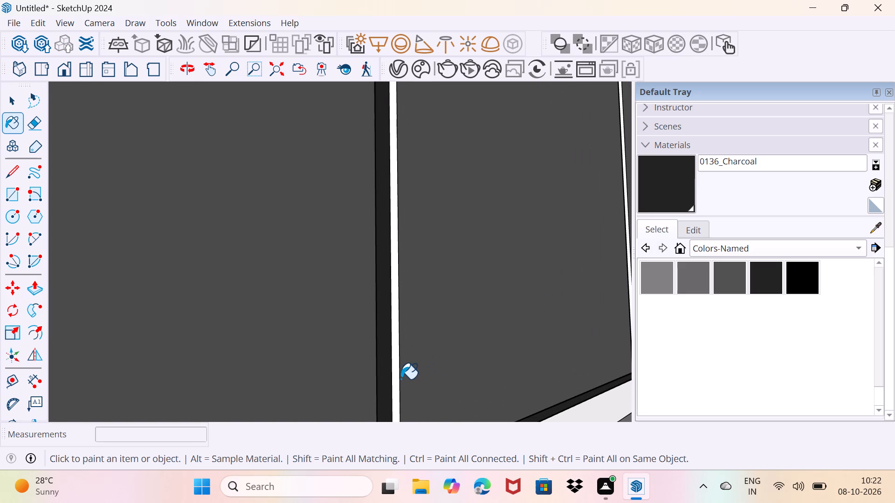
left_click(395, 377)
Paint the third shutter's side edge, in the gap beside the second shutter of the side base cabinet, with 0136_Charcoal.
scroll(425, 374, "down", 17)
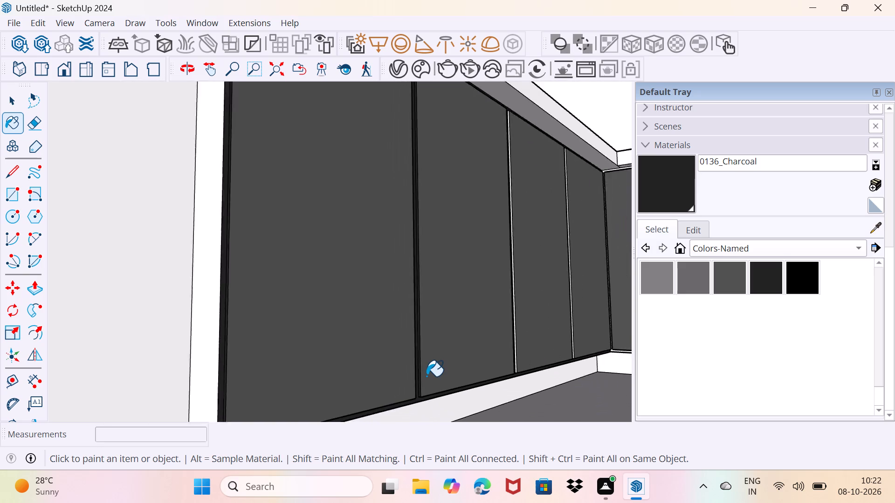
scroll(427, 376, "down", 1)
middle_click_drag(472, 332, 275, 318)
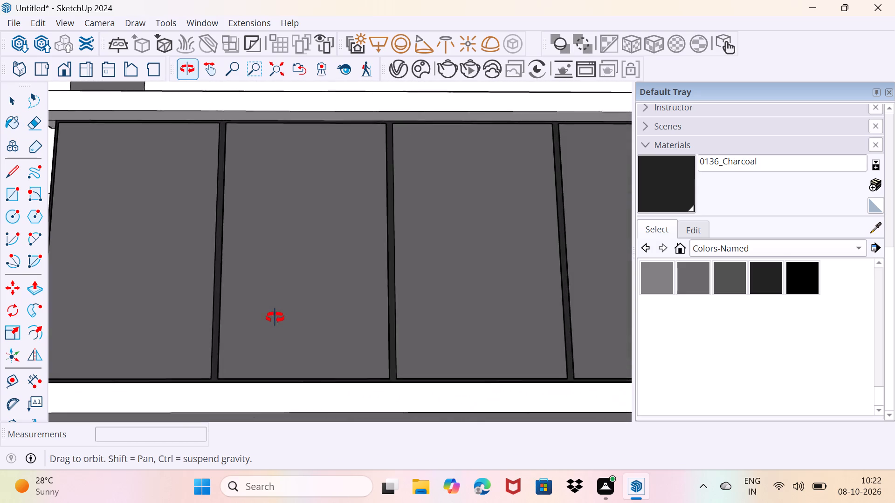
middle_click_drag(275, 318, 398, 328)
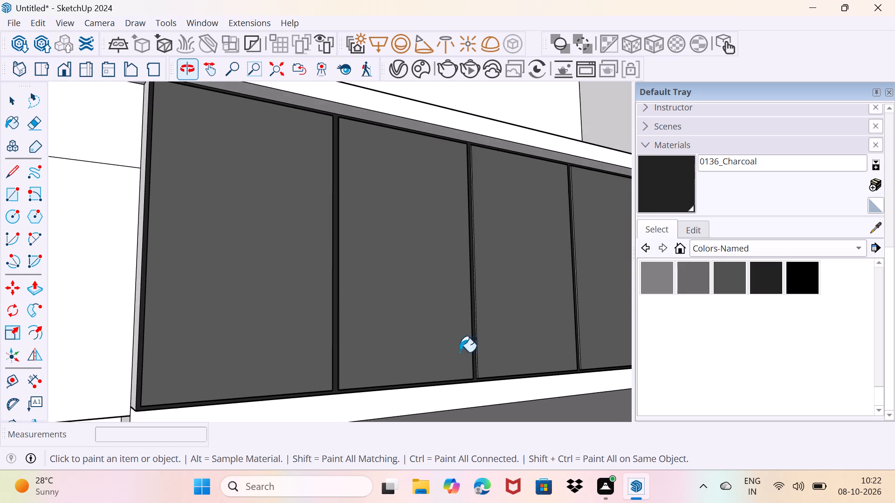
scroll(475, 372, "up", 9)
middle_click_drag(503, 391, 552, 354)
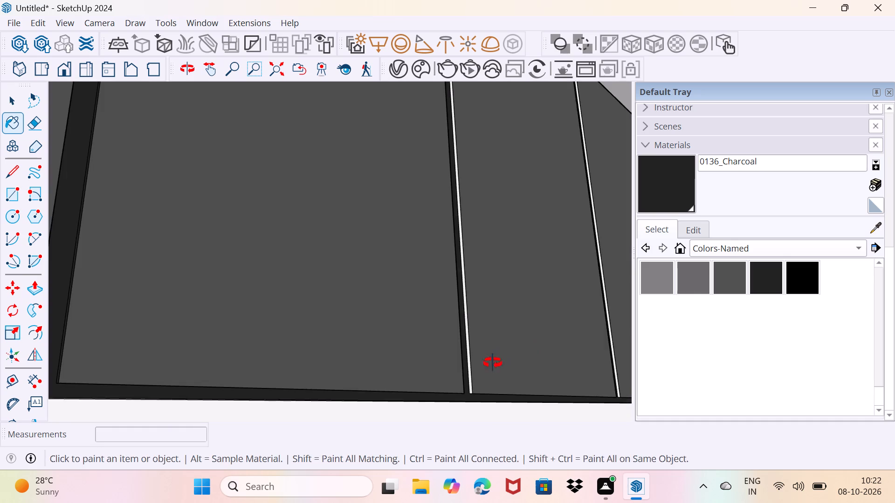
middle_click_drag(490, 364, 501, 366)
scroll(452, 413, "up", 3)
middle_click_drag(453, 395, 469, 369)
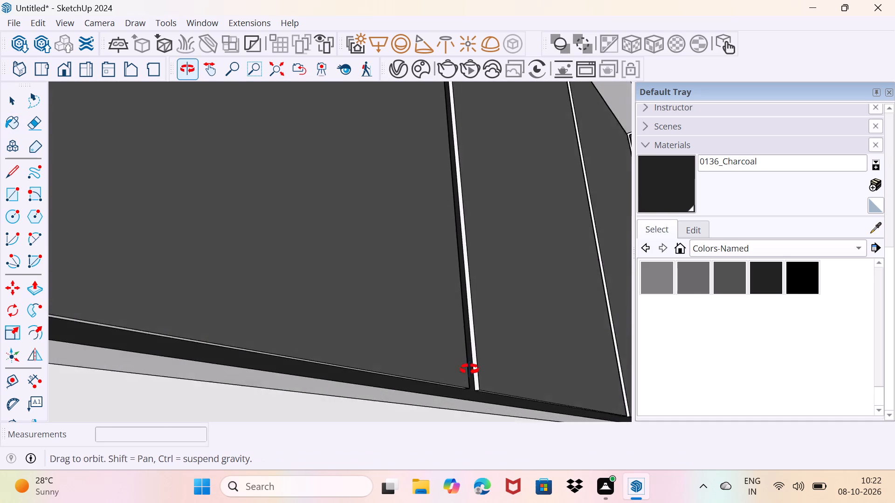
middle_click_drag(469, 369, 474, 367)
scroll(474, 367, "up", 3)
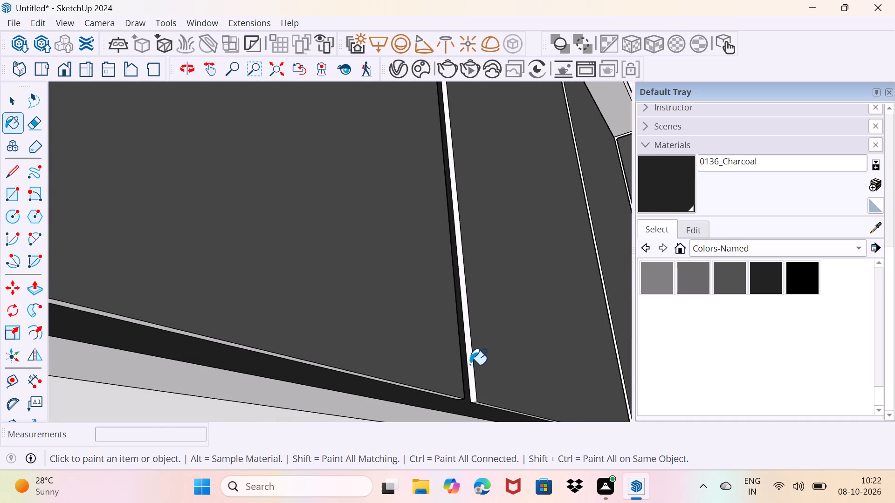
left_click(469, 364)
Paint the second shutter's bottom edge and the underside of the side base cabinet above the skirting with 0136_Charcoal.
middle_click_drag(474, 385, 436, 349)
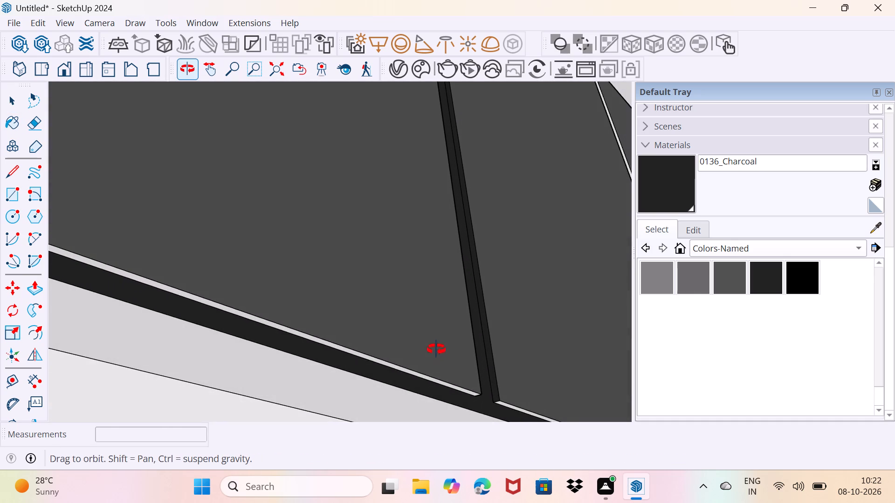
middle_click_drag(436, 349, 436, 349)
left_click(437, 379)
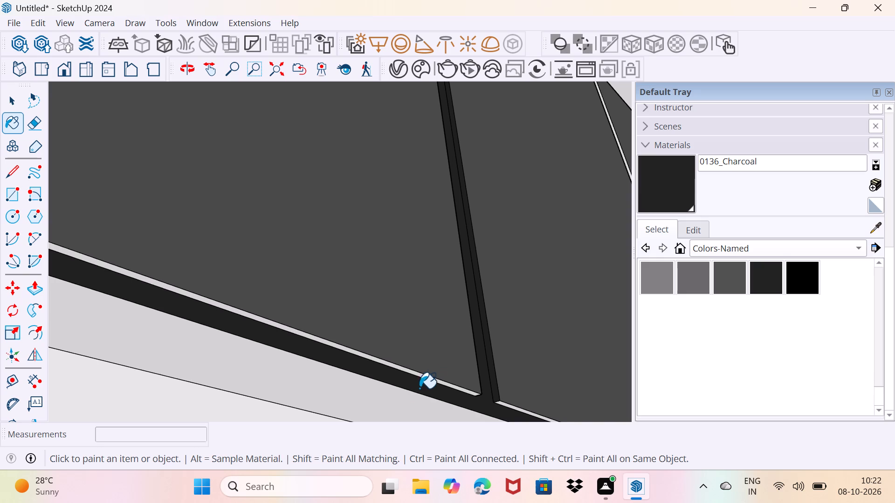
scroll(422, 385, "up", 4)
left_click(436, 374)
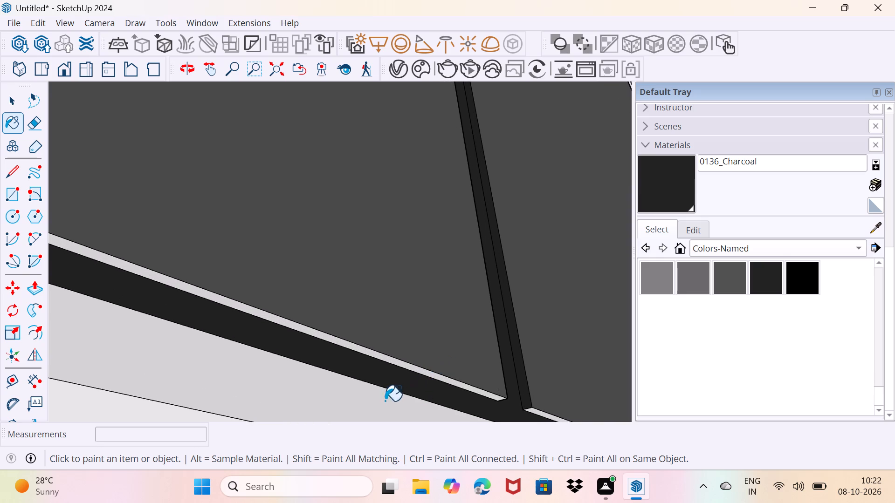
scroll(413, 380, "up", 7)
left_click(425, 361)
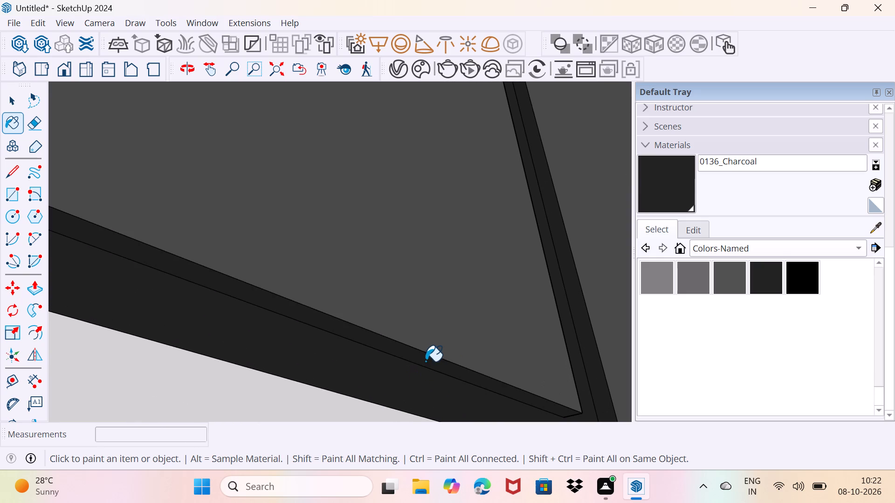
left_click(258, 401)
Paint the bottom edge of the side base cabinet's third shutter with 0136_Charcoal.
scroll(375, 361, "down", 8)
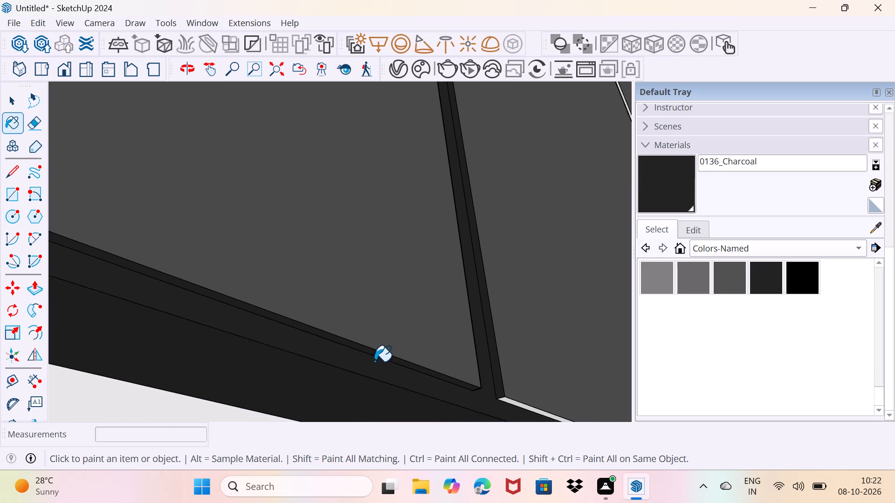
scroll(375, 361, "down", 2)
middle_click_drag(508, 383, 528, 379)
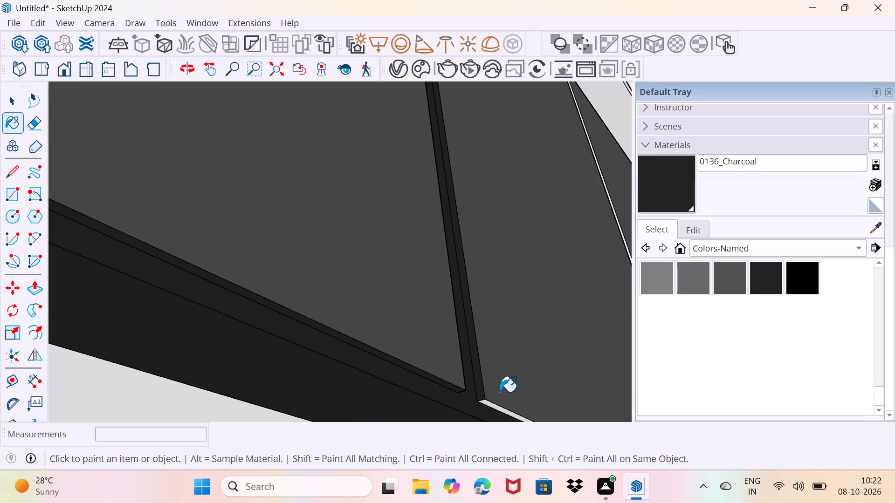
middle_click_drag(500, 392, 368, 322)
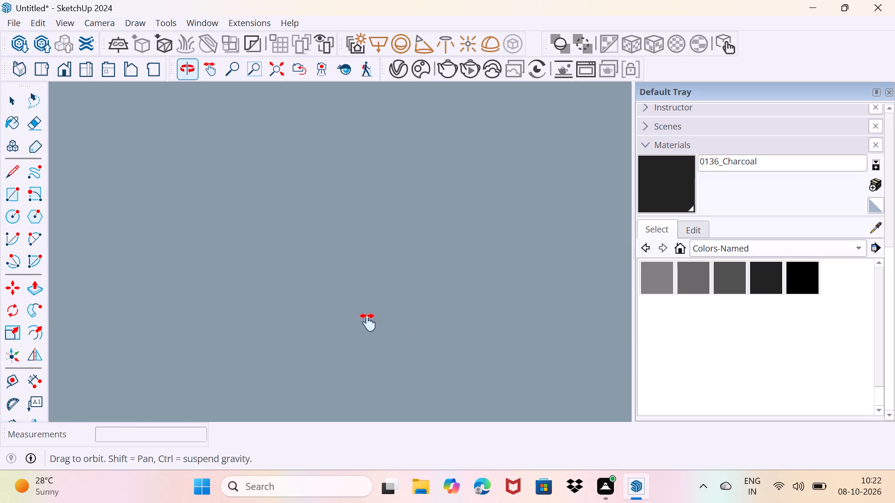
middle_click_drag(368, 322, 413, 387)
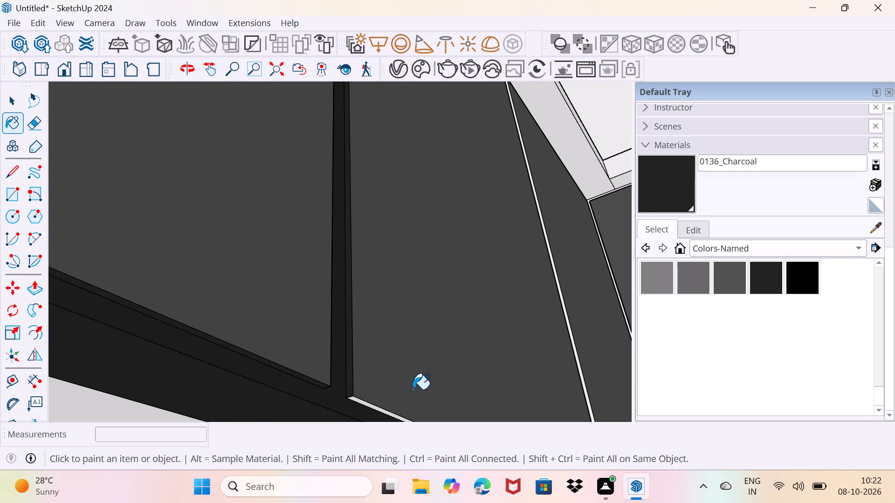
middle_click_drag(413, 389, 419, 412)
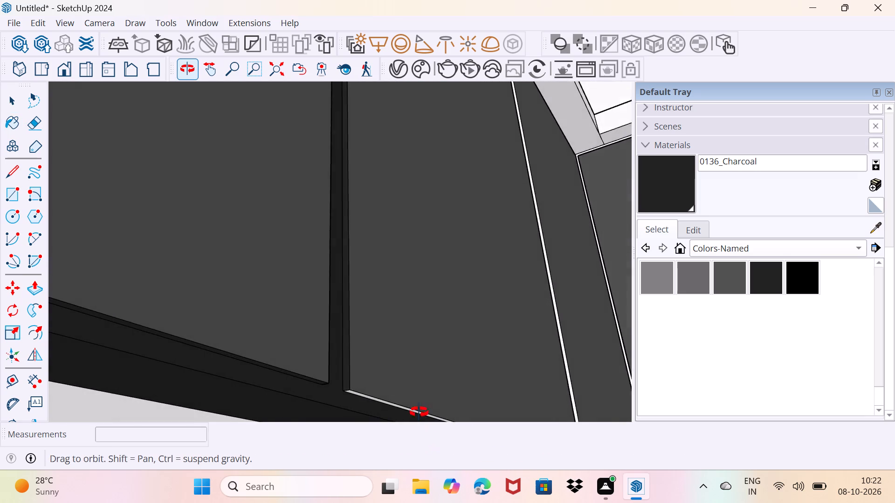
middle_click_drag(419, 412, 406, 387)
scroll(371, 408, "up", 8)
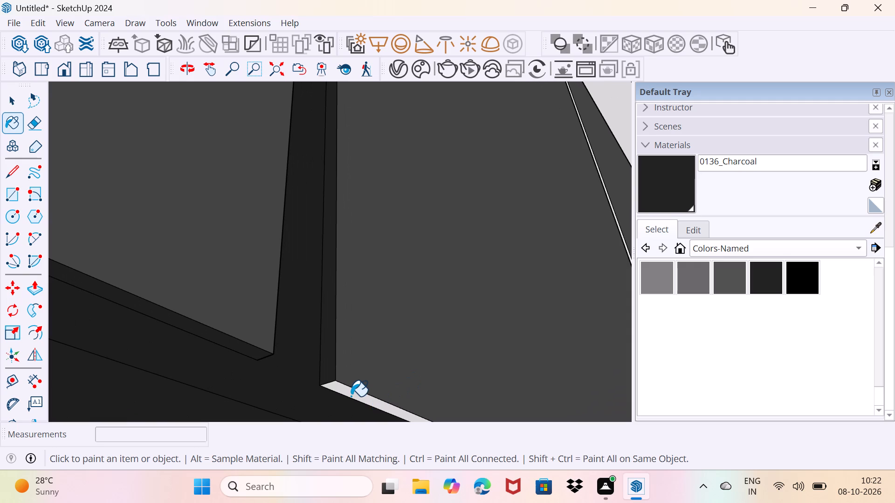
left_click(351, 394)
Paint the bottom edge of the side base cabinet's free-end shutter with 0136_Charcoal.
scroll(351, 394, "down", 13)
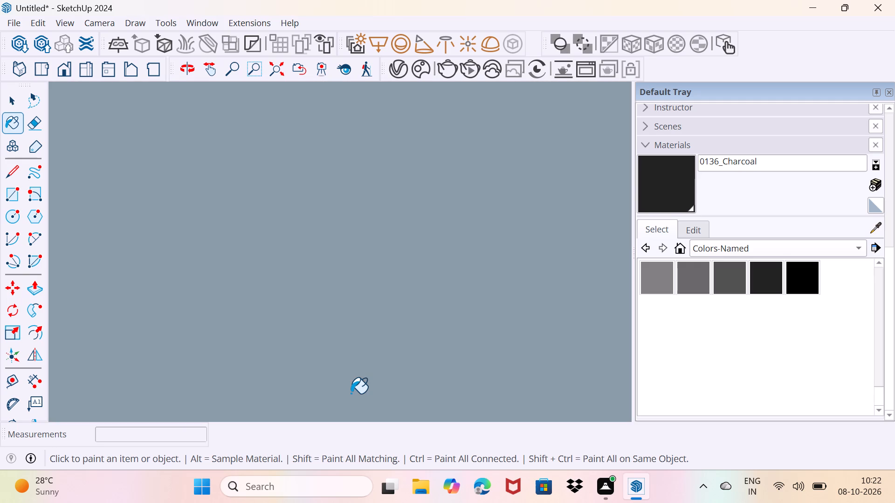
middle_click_drag(351, 310, 347, 379)
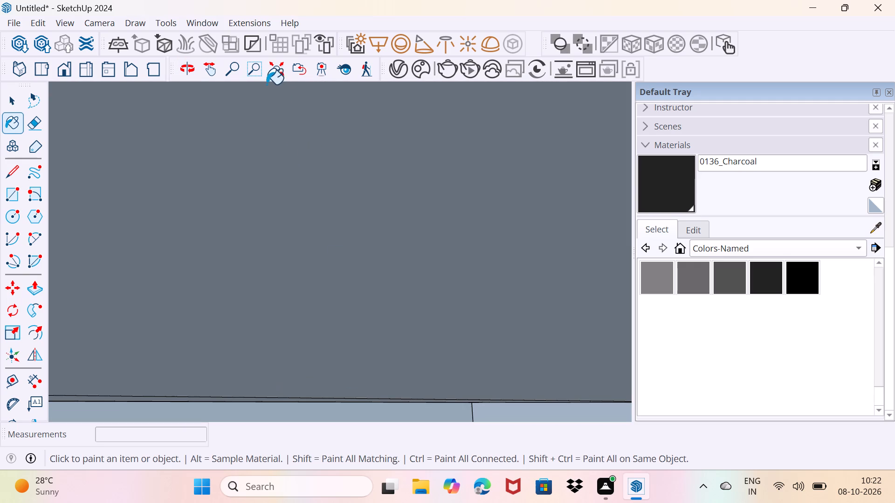
left_click(275, 77)
scroll(377, 375, "up", 3)
middle_click_drag(377, 375, 406, 440)
scroll(371, 373, "up", 4)
middle_click_drag(372, 390, 372, 322)
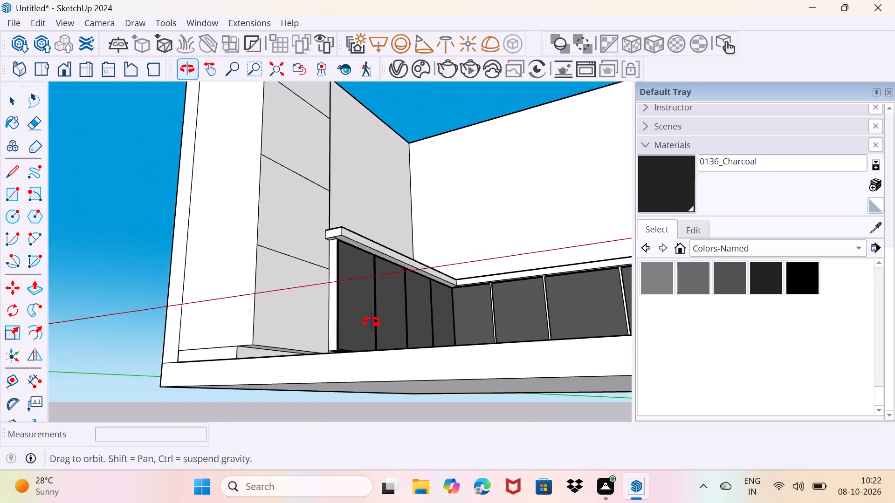
middle_click_drag(372, 322, 403, 350)
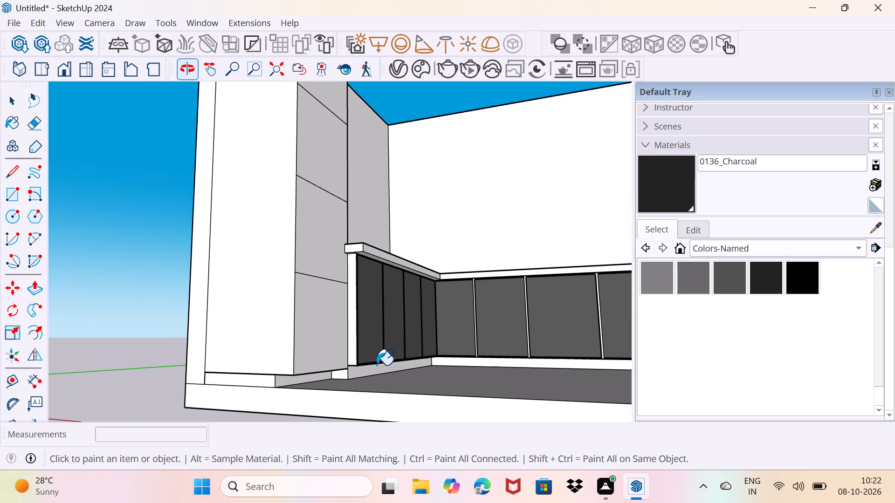
scroll(377, 365, "up", 18)
scroll(298, 359, "down", 4)
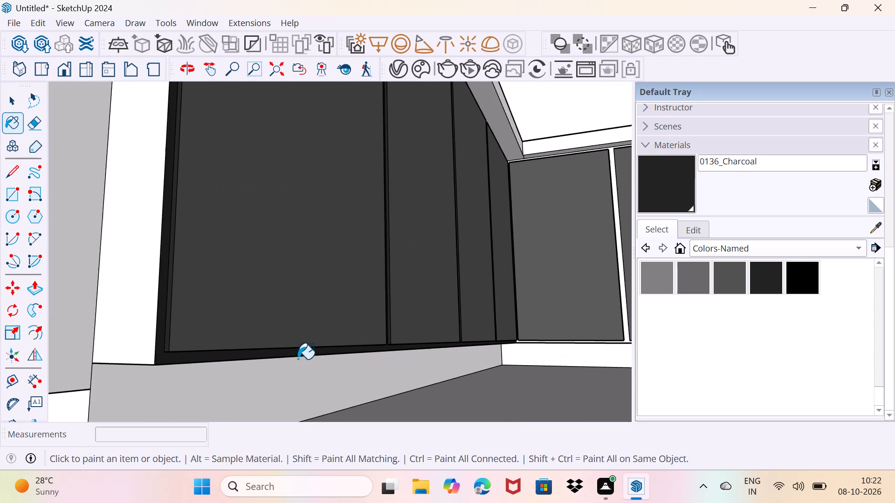
middle_click_drag(298, 359, 343, 317)
scroll(298, 359, "up", 1)
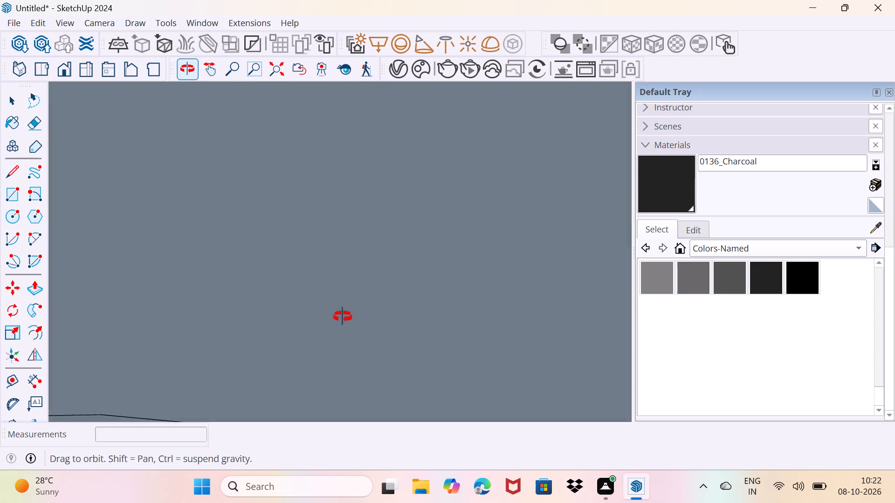
middle_click_drag(343, 317, 343, 331)
scroll(305, 328, "up", 8)
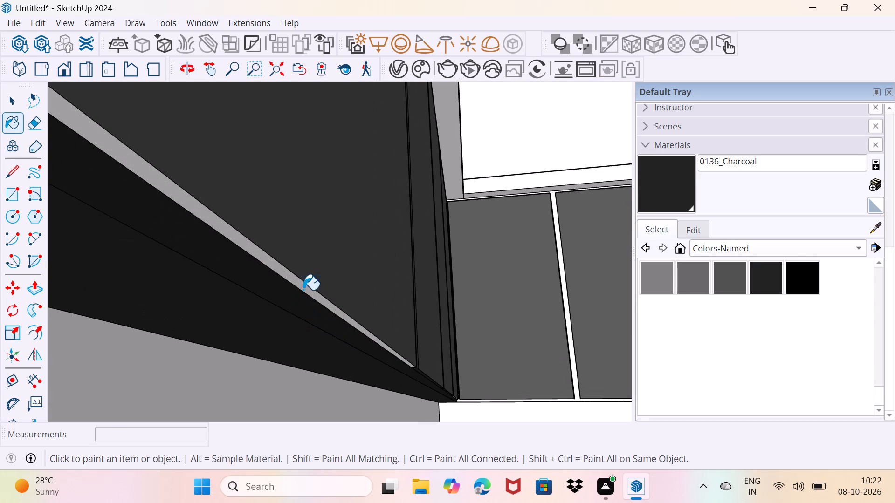
left_click(303, 287)
Paint the side edge of the side base cabinet's corner shutter, in the gap beside the third shutter, with 0136_Charcoal.
scroll(310, 287, "down", 4)
middle_click_drag(316, 285, 297, 360)
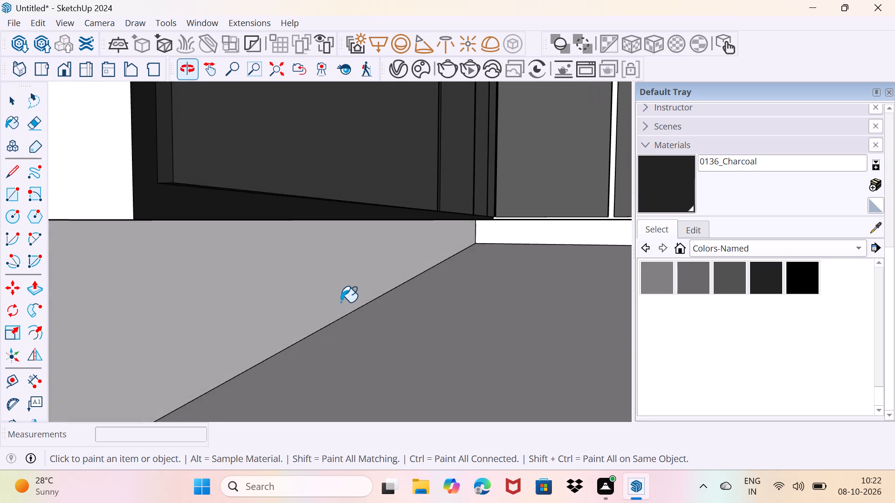
scroll(351, 289, "down", 8)
middle_click_drag(412, 240, 332, 289)
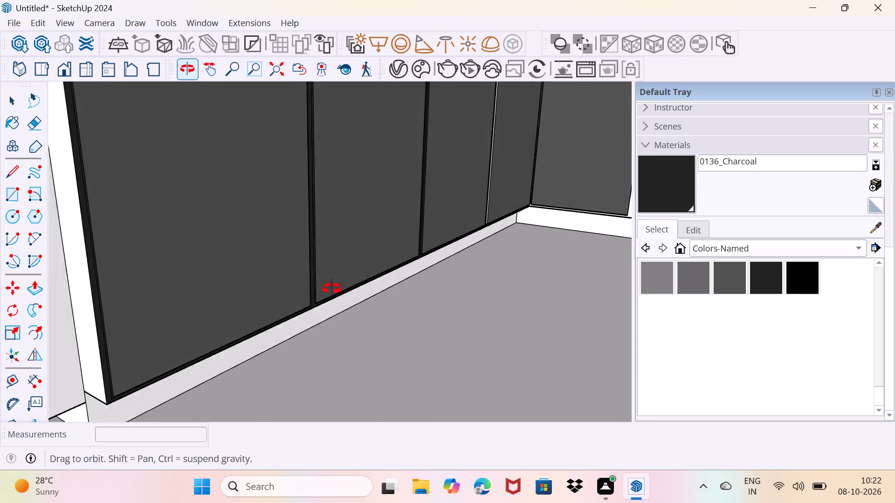
middle_click_drag(332, 289, 316, 291)
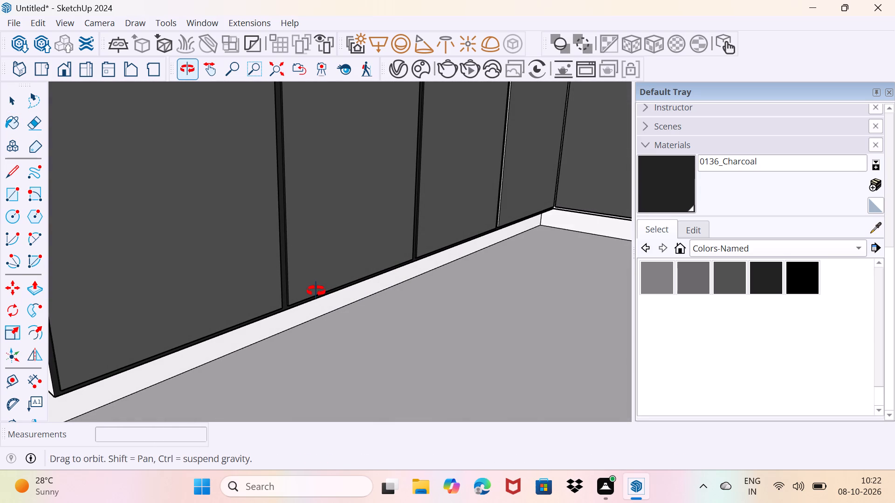
middle_click_drag(316, 291, 72, 360)
scroll(310, 244, "up", 2)
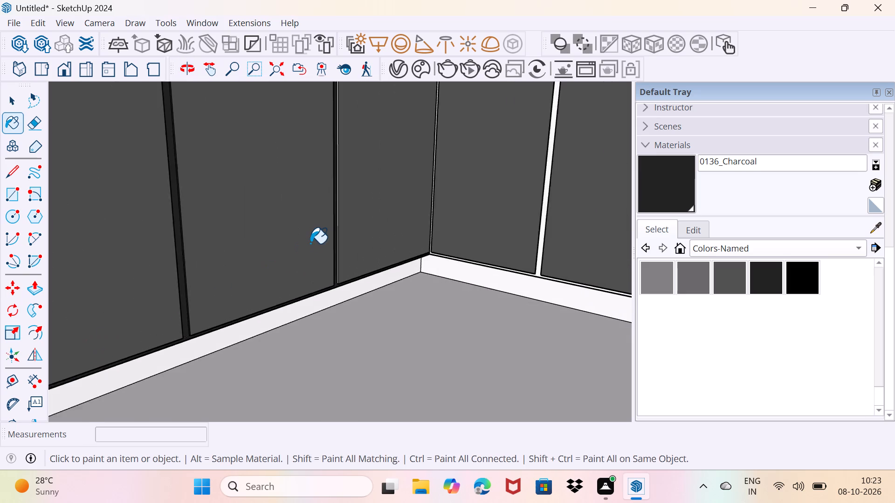
scroll(310, 244, "up", 7)
middle_click_drag(351, 254, 238, 314)
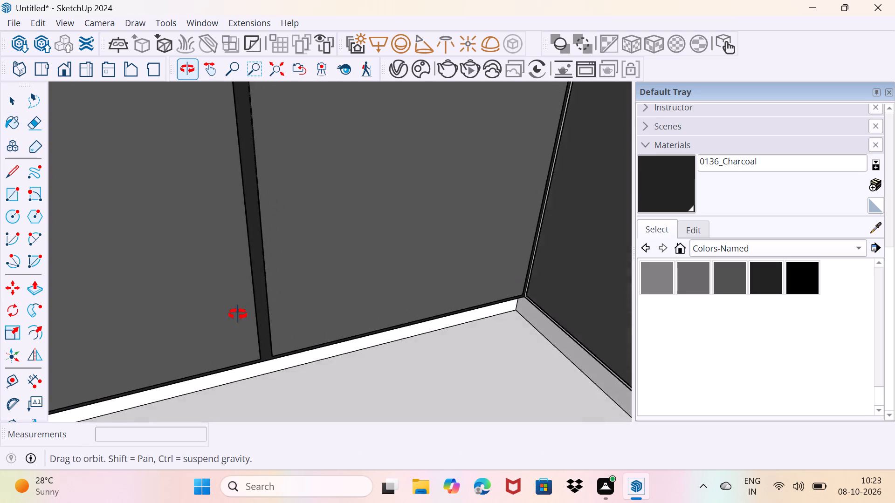
middle_click_drag(238, 314, 322, 247)
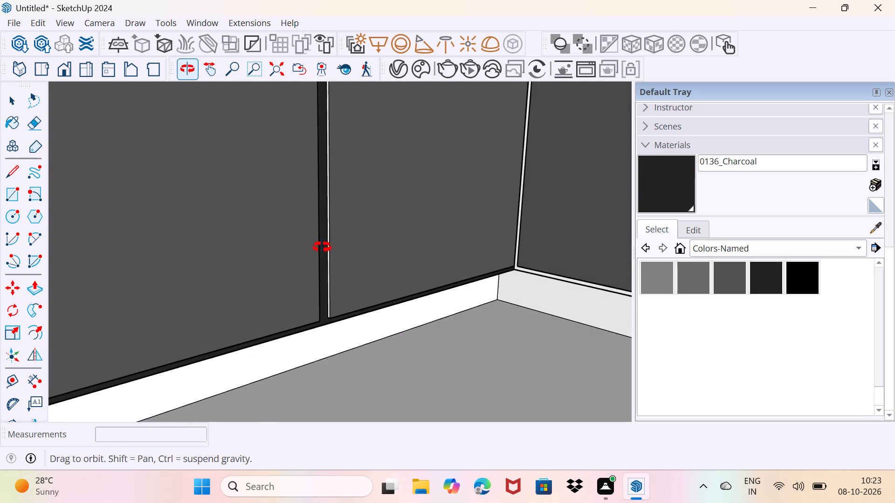
middle_click_drag(322, 247, 323, 247)
scroll(329, 270, "up", 4)
left_click(331, 268)
scroll(352, 303, "down", 3)
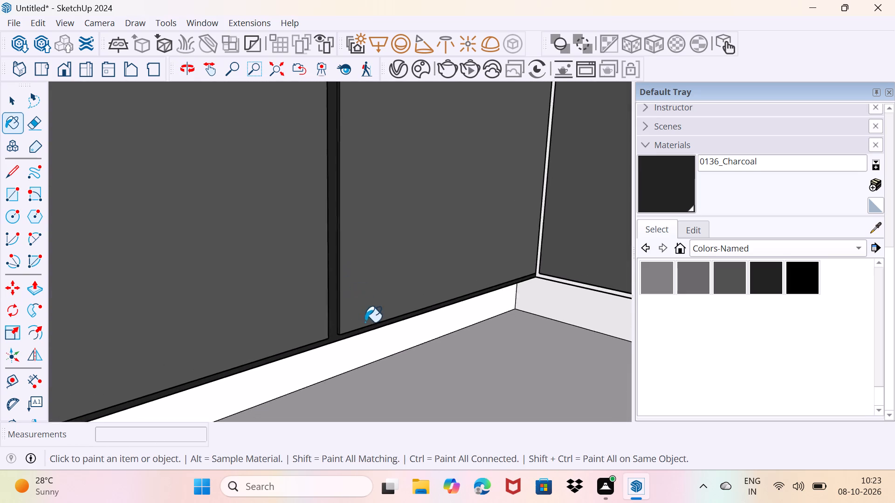
Paint the bottom edge of the side base cabinet's corner shutter with 0136_Charcoal.
scroll(365, 322, "down", 1)
middle_click_drag(384, 356, 400, 309)
scroll(408, 291, "up", 3)
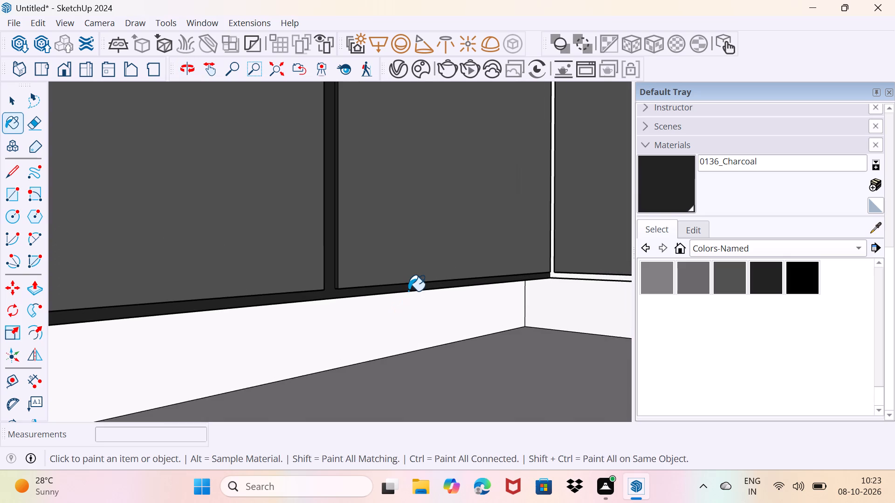
scroll(408, 291, "up", 1)
middle_click_drag(419, 304, 436, 299)
scroll(428, 292, "up", 3)
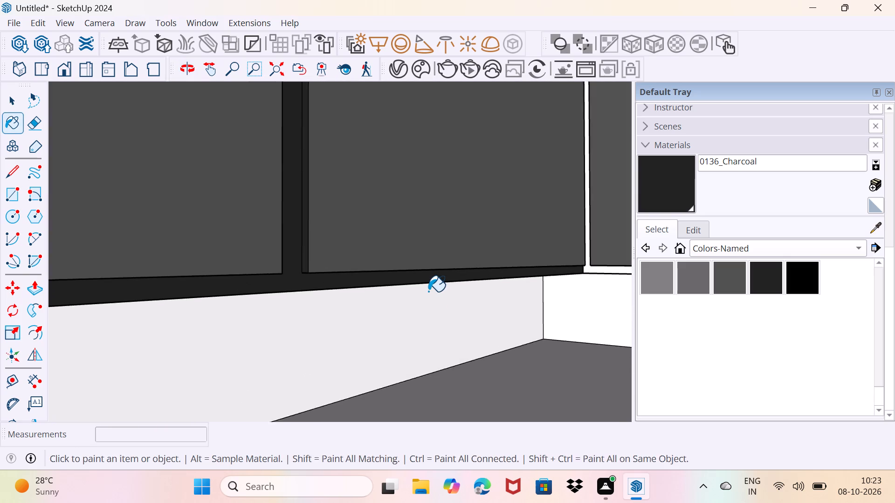
scroll(428, 292, "up", 1)
middle_click_drag(431, 290, 451, 261)
scroll(435, 244, "up", 4)
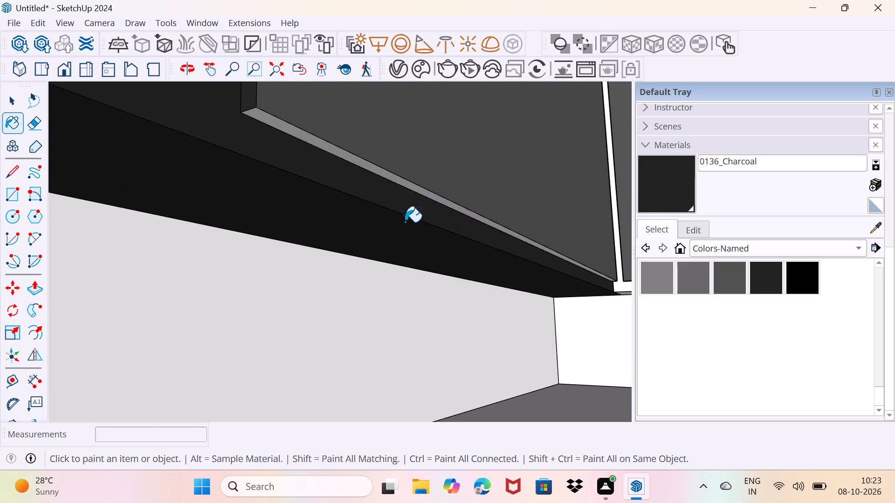
left_click(410, 186)
Paint the front frame of the back base cabinet, behind and between its shutters, with 0136_Charcoal.
scroll(426, 187, "down", 4)
middle_click_drag(471, 181, 471, 181)
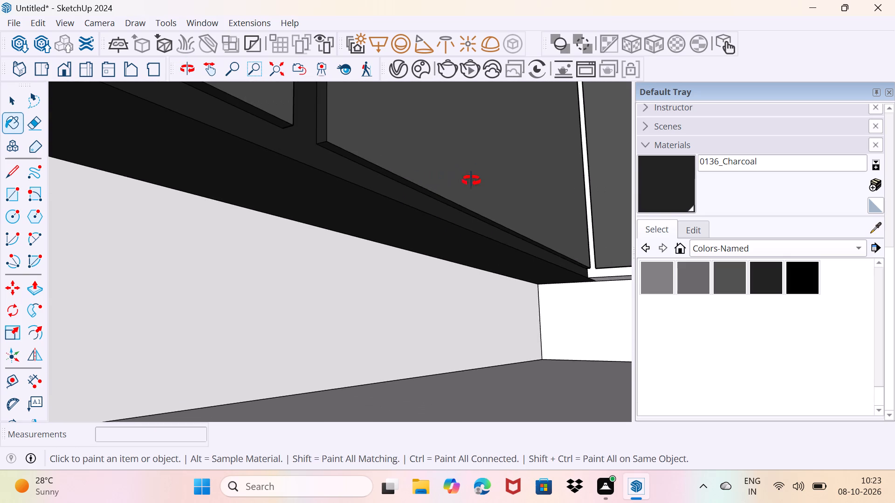
middle_click_drag(471, 181, 381, 282)
scroll(381, 281, "down", 17)
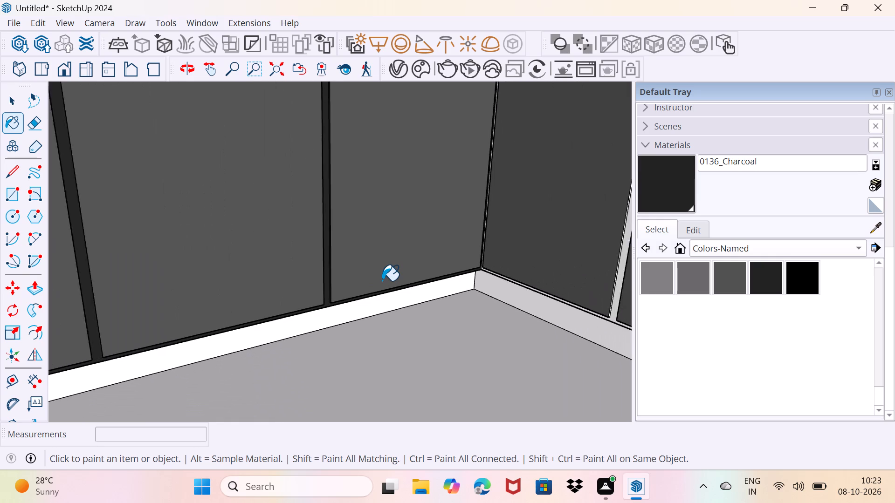
middle_click_drag(402, 274, 377, 370)
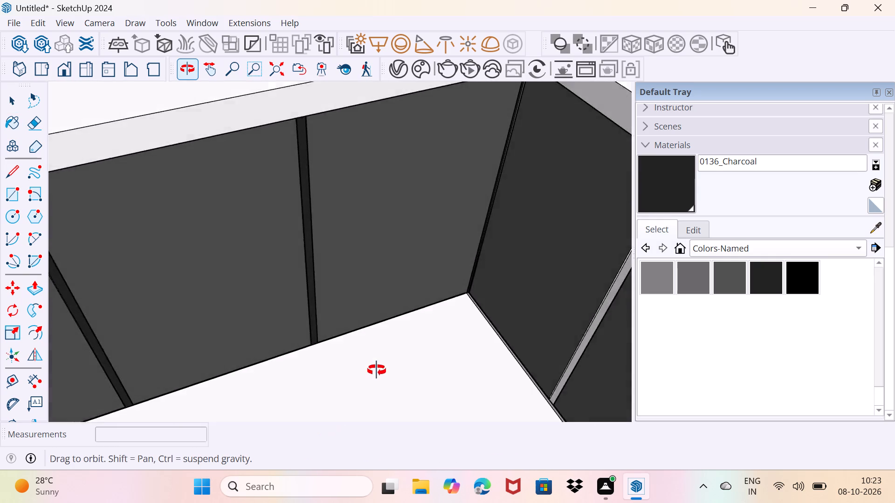
middle_click_drag(377, 370, 379, 367)
scroll(379, 367, "down", 1)
middle_click_drag(438, 300, 264, 343)
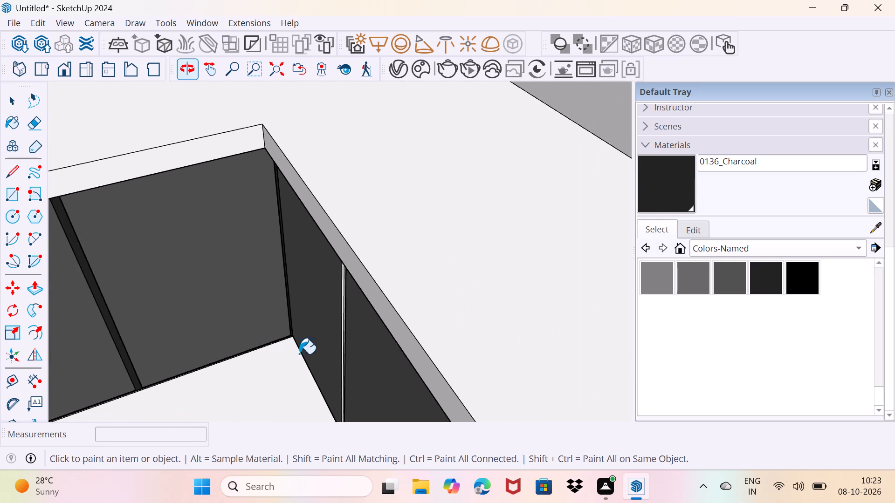
middle_click_drag(302, 354, 473, 260)
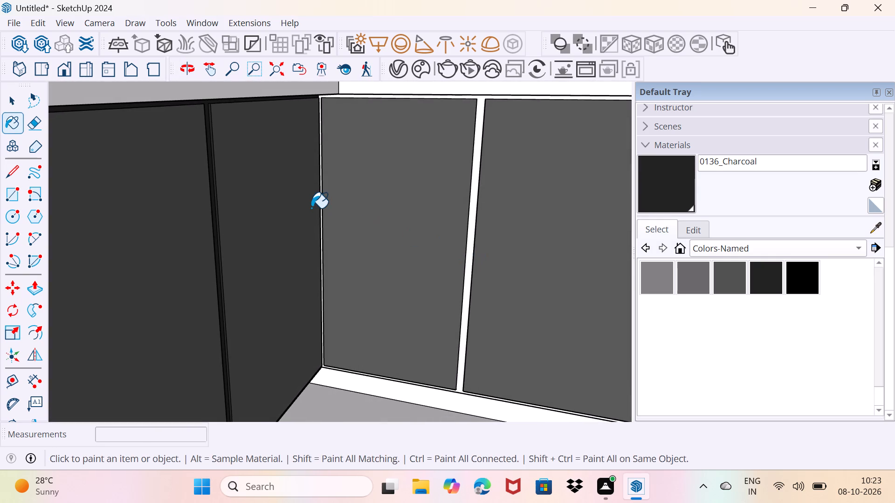
scroll(311, 207, "up", 18)
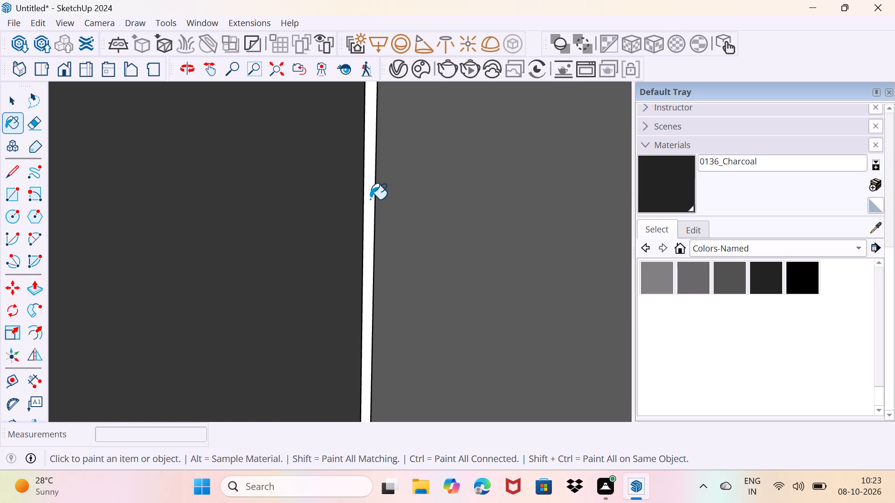
left_click(370, 199)
Paint the two facing side edges in the gap between the back base cabinet's corner shutter and second shutter with 0136_Charcoal.
scroll(417, 186, "down", 8)
middle_click_drag(474, 170, 410, 243)
scroll(409, 243, "down", 3)
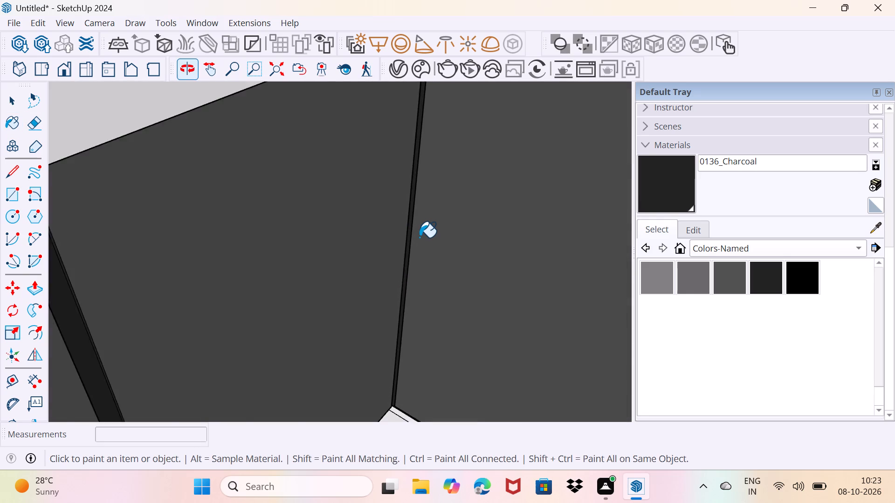
scroll(420, 238, "down", 9)
middle_click_drag(471, 244, 456, 244)
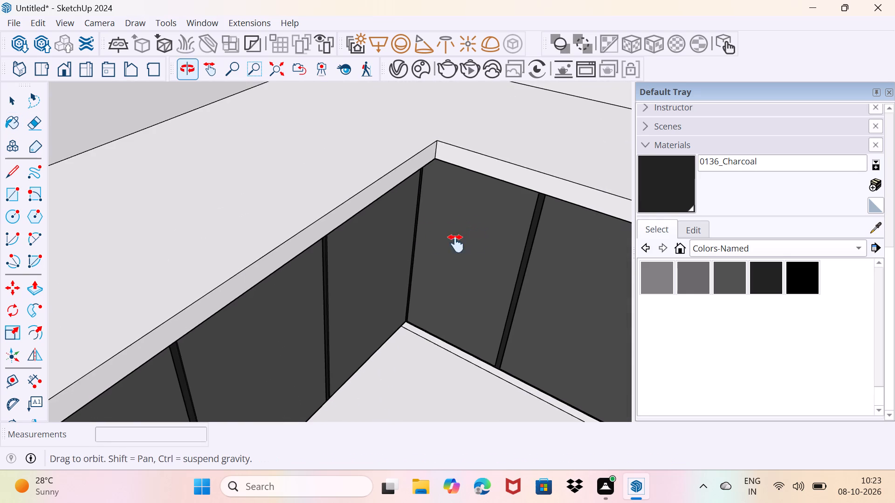
middle_click_drag(456, 244, 229, 270)
middle_click_drag(292, 292, 412, 162)
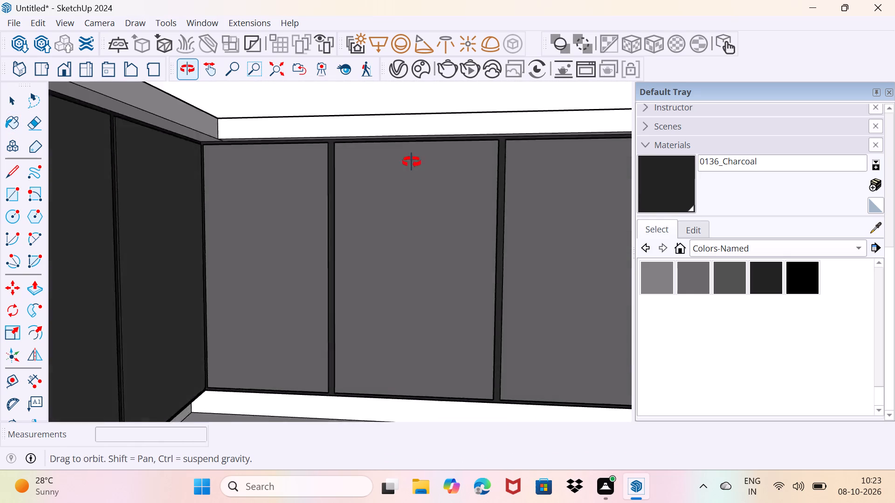
middle_click_drag(412, 162, 420, 125)
scroll(379, 133, "up", 2)
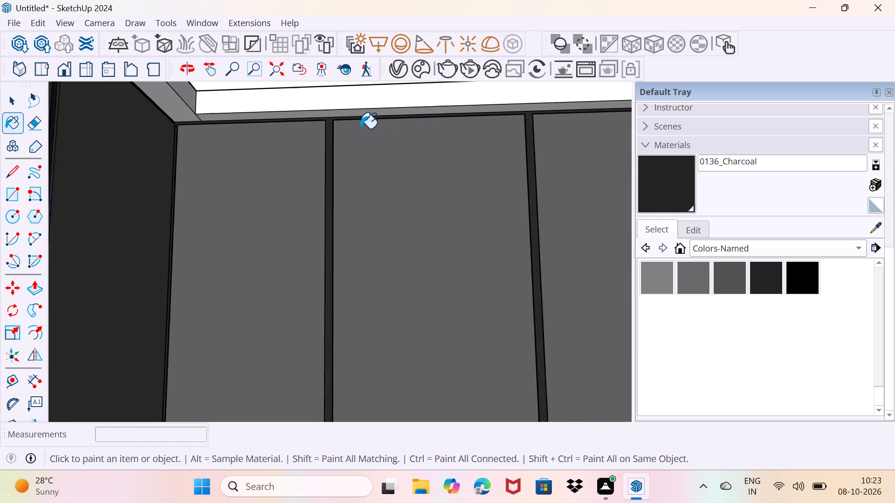
scroll(360, 129, "up", 2)
middle_click_drag(361, 115, 339, 201)
scroll(323, 136, "up", 11)
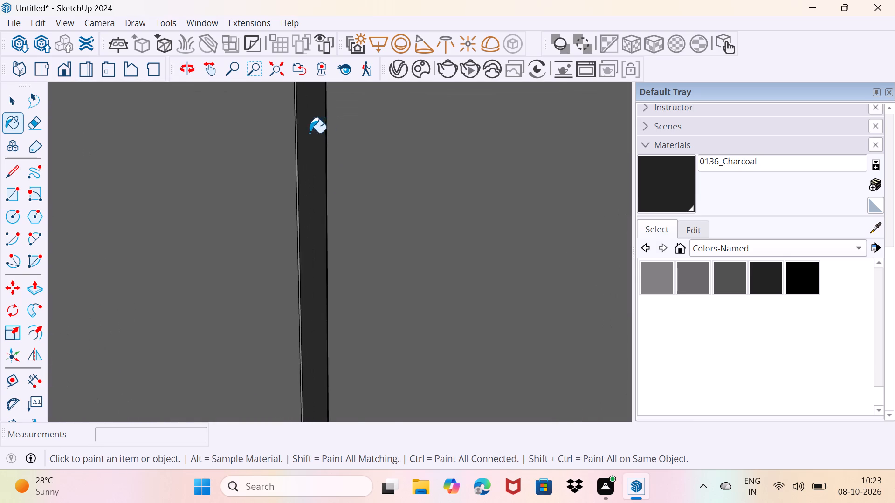
scroll(275, 145, "up", 15)
left_click(320, 179)
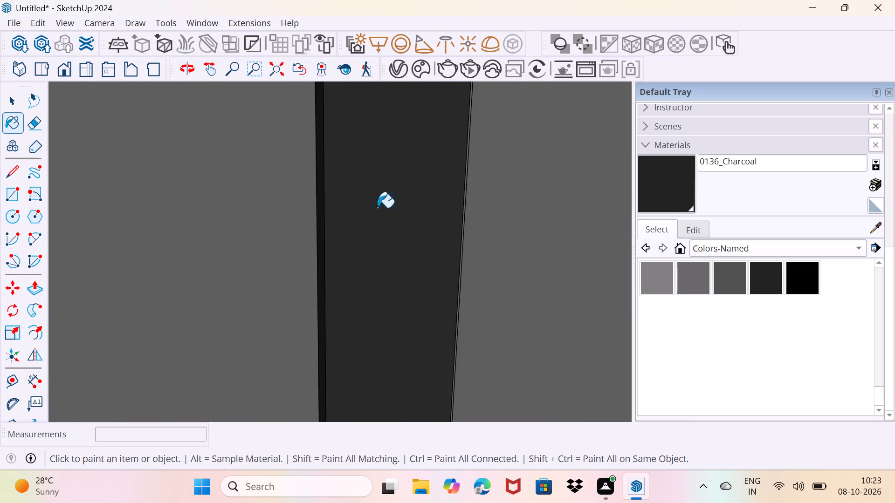
middle_click_drag(403, 229, 507, 275)
left_click(454, 247)
scroll(463, 236, "down", 9)
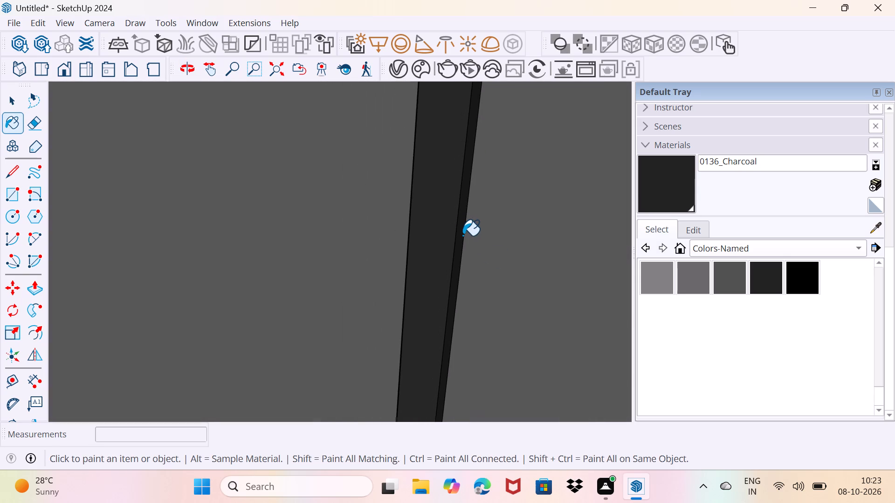
Paint the top edge of the back base cabinet's corner shutter, below the countertop, with 0136_Charcoal.
middle_click_drag(476, 221, 413, 303)
scroll(421, 264, "down", 4)
middle_click_drag(421, 263, 335, 148)
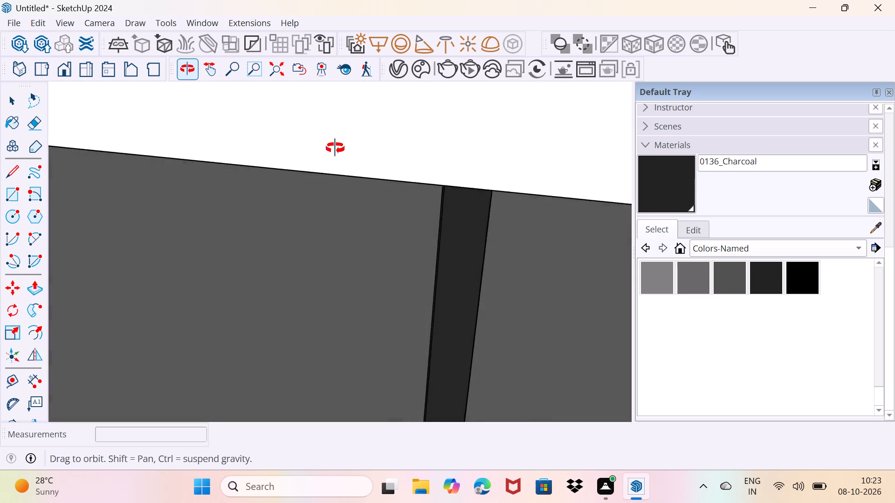
middle_click_drag(335, 148, 294, 119)
scroll(416, 204, "up", 4)
middle_click_drag(437, 178, 417, 194)
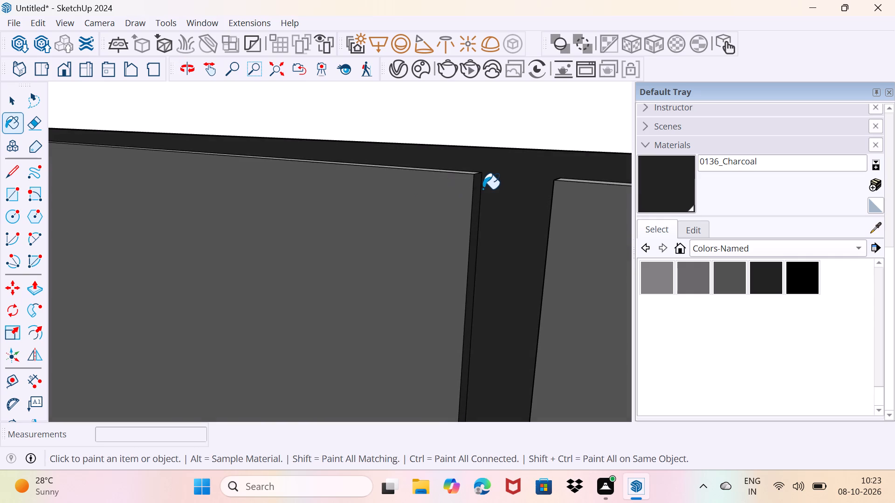
scroll(473, 177, "up", 9)
left_click(473, 167)
scroll(475, 193, "down", 7)
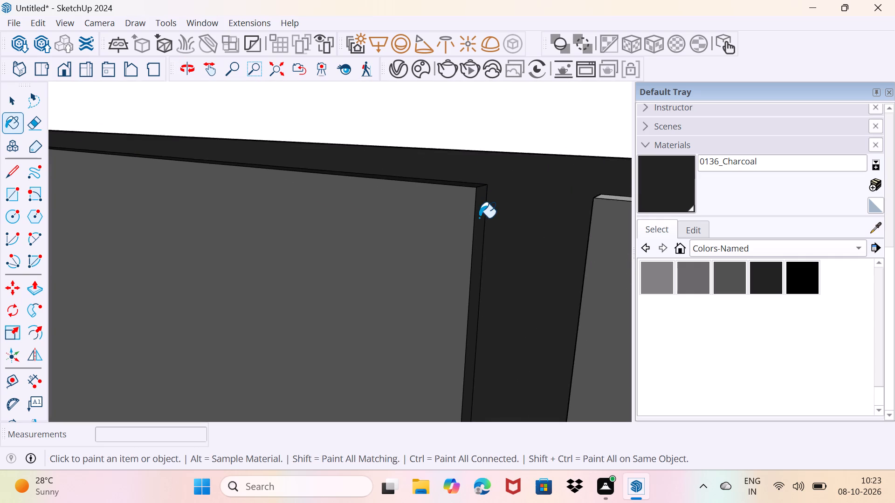
Paint the top edge of the back base cabinet's second shutter with 0136_Charcoal.
scroll(479, 218, "down", 2)
middle_click_drag(512, 224, 151, 191)
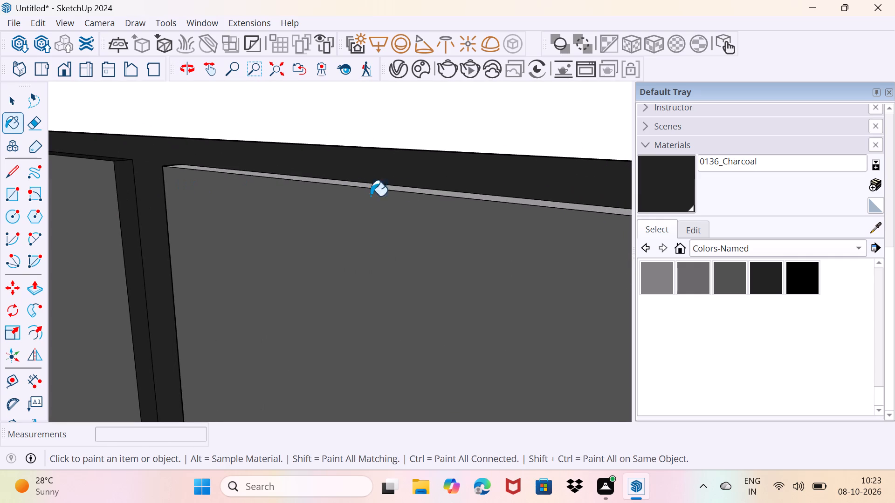
left_click(416, 190)
middle_click_drag(501, 265, 172, 204, "shift")
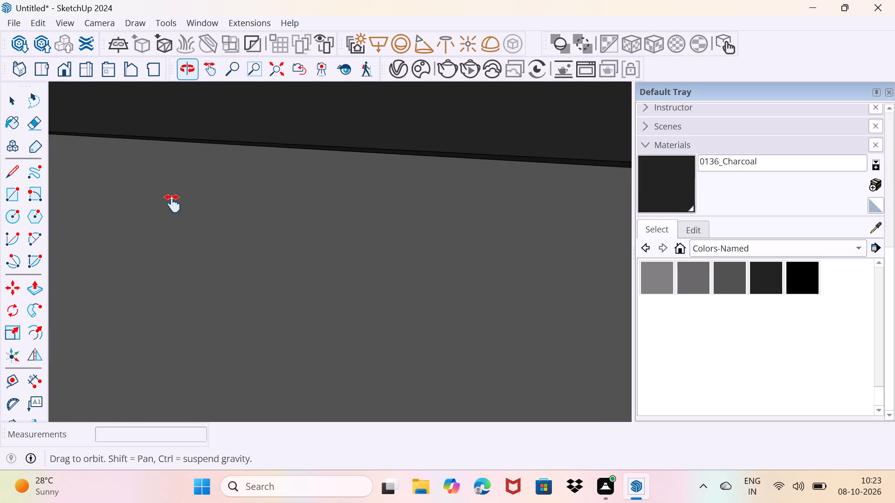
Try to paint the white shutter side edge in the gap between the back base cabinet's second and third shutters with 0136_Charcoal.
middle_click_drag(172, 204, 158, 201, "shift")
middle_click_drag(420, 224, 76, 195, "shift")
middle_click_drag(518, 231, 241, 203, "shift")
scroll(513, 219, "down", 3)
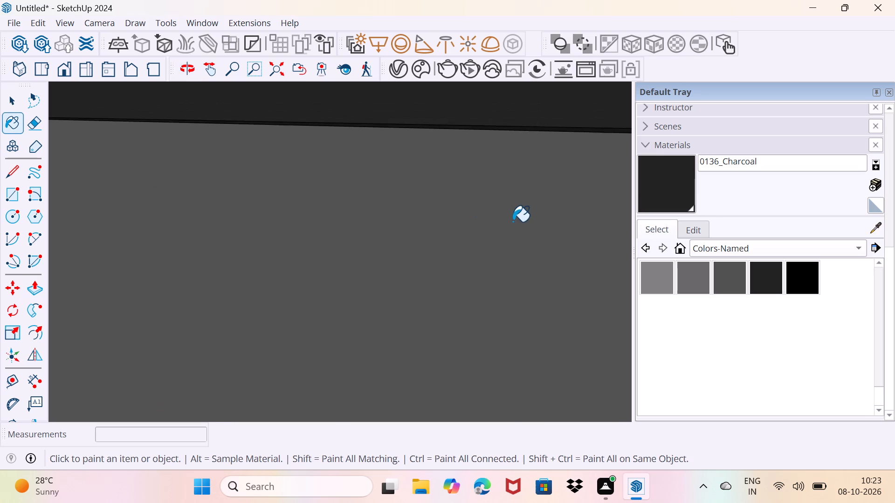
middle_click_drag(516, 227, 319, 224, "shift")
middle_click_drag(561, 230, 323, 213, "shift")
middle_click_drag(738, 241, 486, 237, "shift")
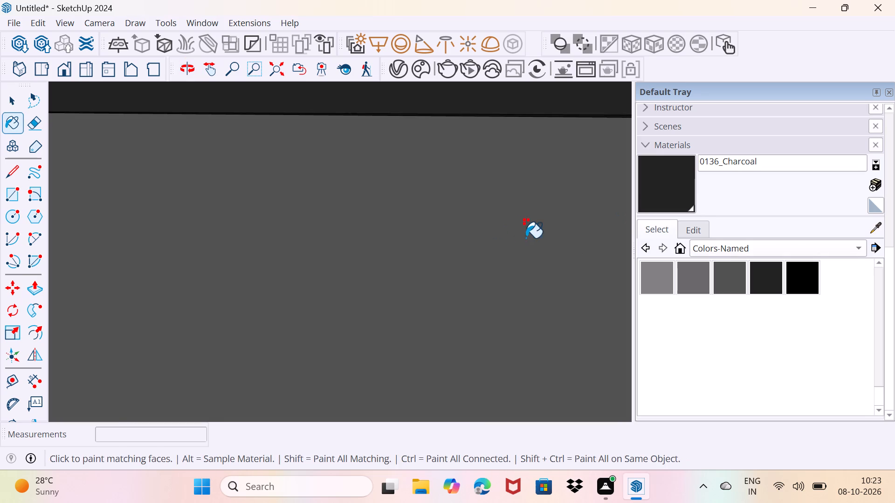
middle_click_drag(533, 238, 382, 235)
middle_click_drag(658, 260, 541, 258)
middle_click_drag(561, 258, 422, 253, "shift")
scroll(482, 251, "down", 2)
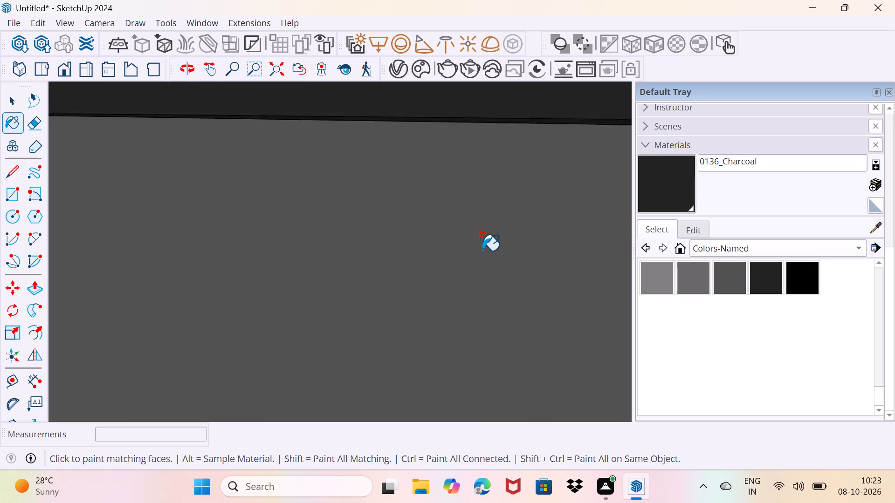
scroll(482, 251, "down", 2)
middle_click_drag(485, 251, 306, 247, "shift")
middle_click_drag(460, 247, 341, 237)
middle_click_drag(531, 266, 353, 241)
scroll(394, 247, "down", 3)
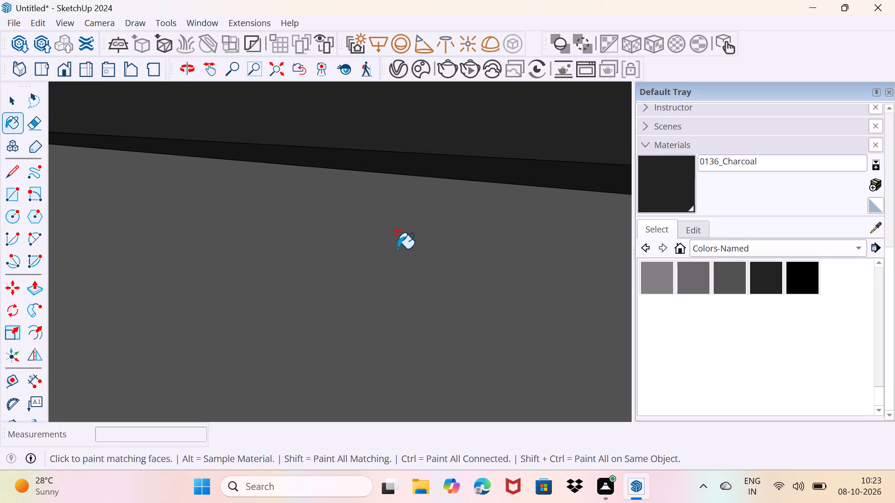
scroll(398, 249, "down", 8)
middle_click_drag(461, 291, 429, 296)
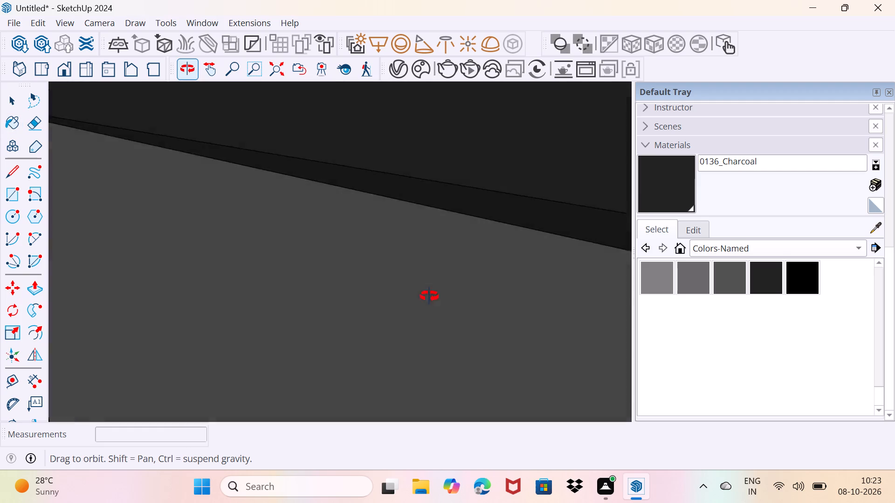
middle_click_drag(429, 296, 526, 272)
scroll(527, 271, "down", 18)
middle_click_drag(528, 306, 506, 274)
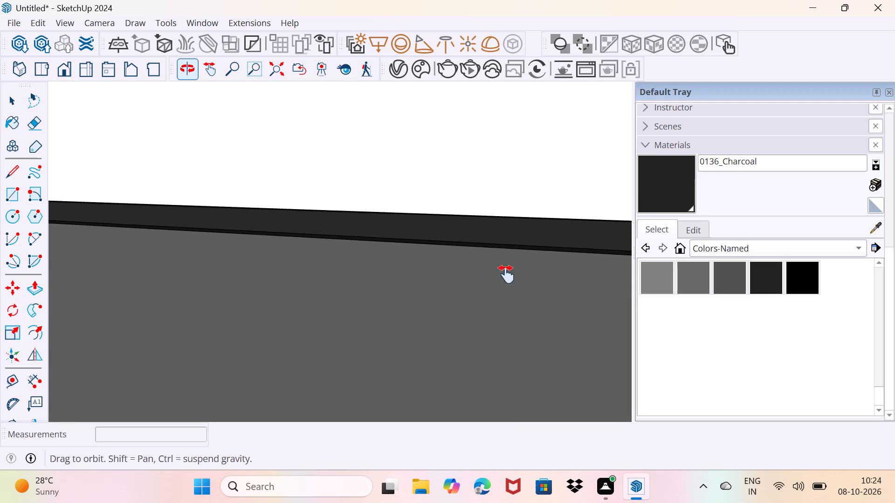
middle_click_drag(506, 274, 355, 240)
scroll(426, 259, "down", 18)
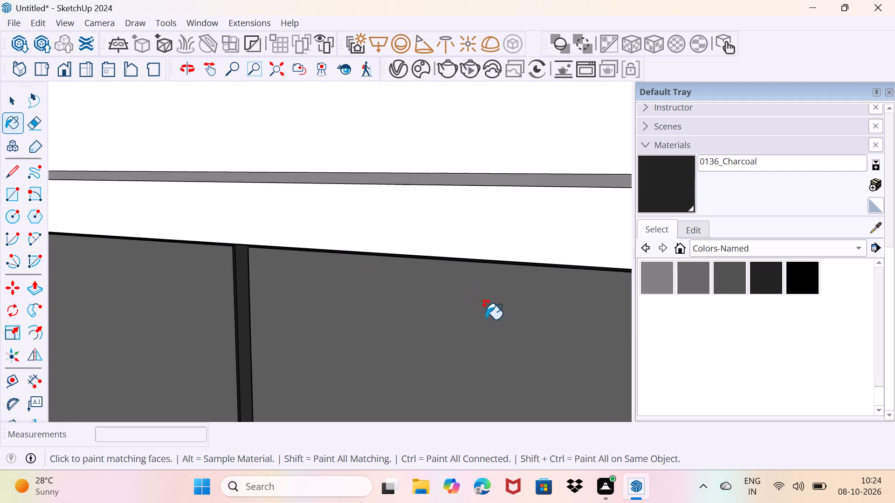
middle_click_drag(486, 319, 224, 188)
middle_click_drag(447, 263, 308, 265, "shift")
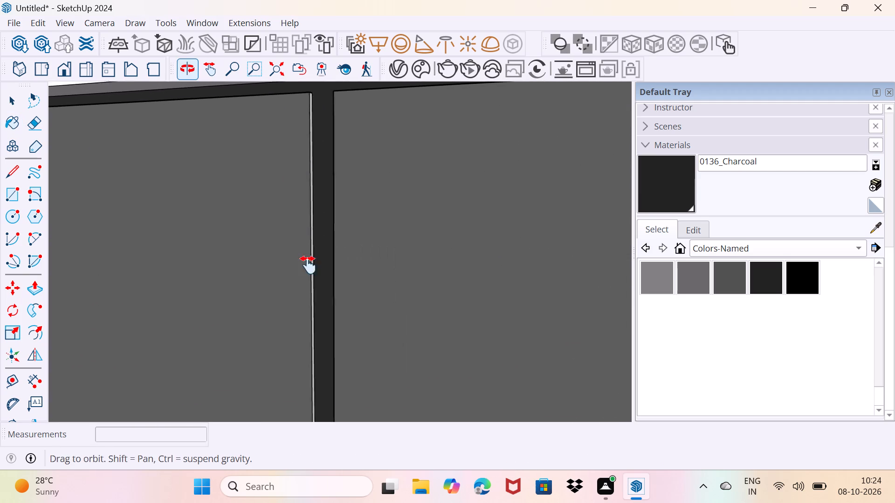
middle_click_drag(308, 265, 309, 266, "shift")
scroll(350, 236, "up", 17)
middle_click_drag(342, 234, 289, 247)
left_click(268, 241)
Examine the shutter gaps, shutter edges and upper frame along the rest of the back base cabinet.
middle_click_drag(314, 253, 581, 303)
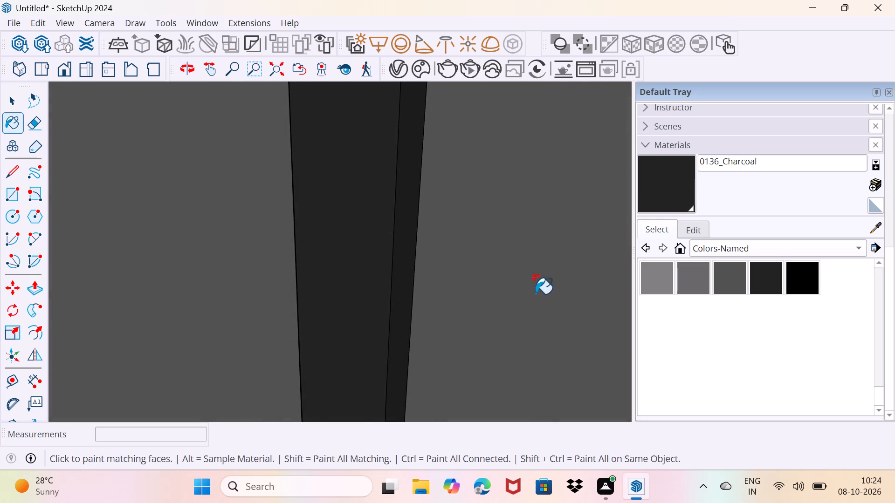
scroll(504, 293, "down", 17)
middle_click_drag(490, 299, 287, 196)
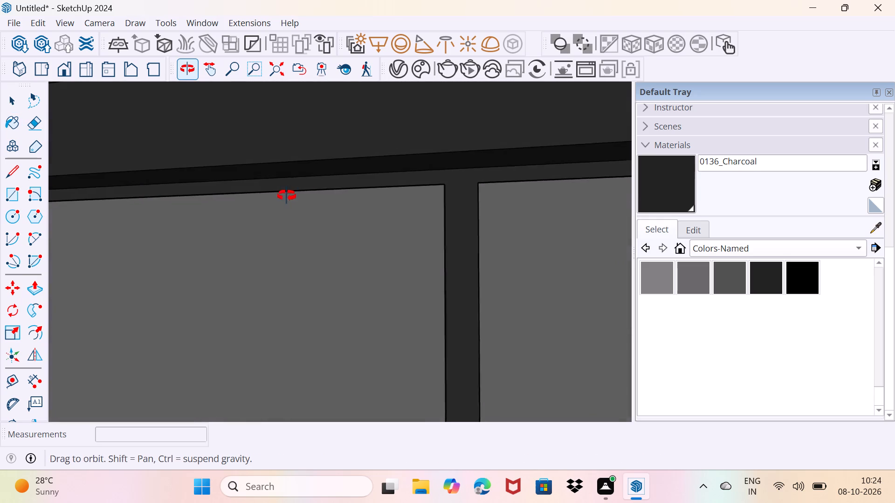
middle_click_drag(287, 196, 289, 196)
scroll(511, 186, "up", 4)
middle_click_drag(514, 180, 536, 256)
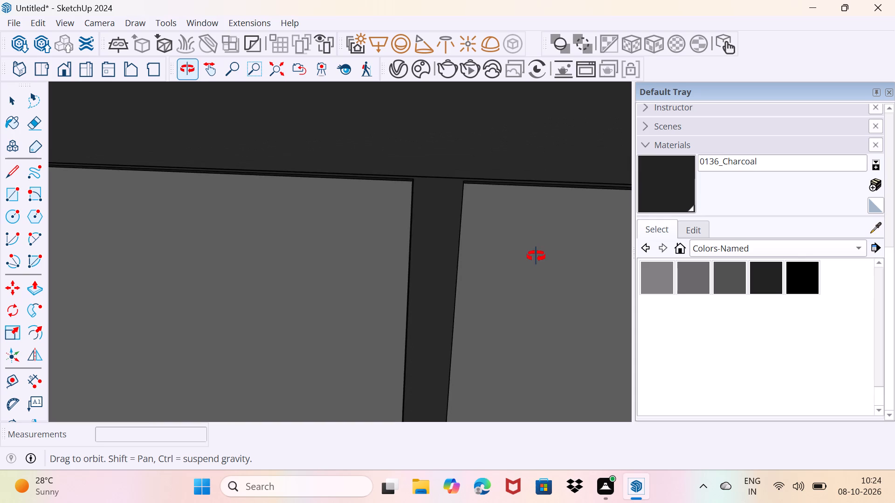
middle_click_drag(536, 256, 226, 219)
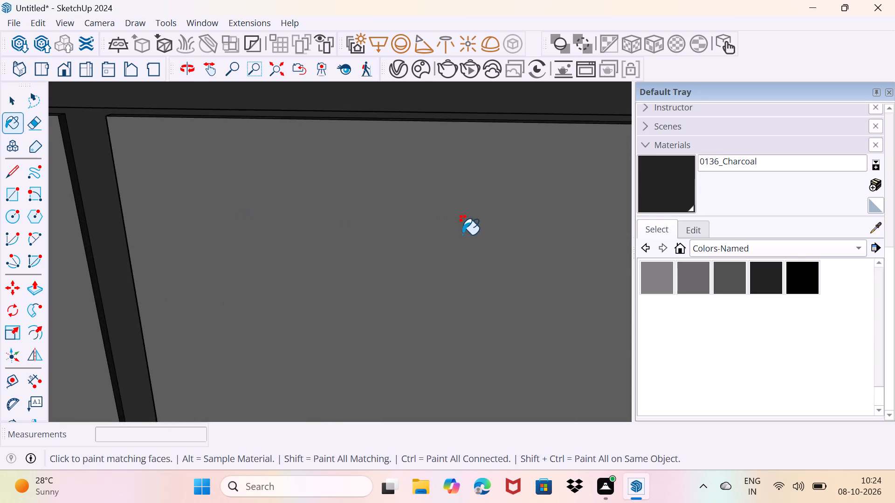
scroll(465, 234, "down", 3)
middle_click_drag(504, 241, 253, 204, "shift")
scroll(466, 211, "down", 4)
middle_click_drag(535, 223, 254, 192, "shift")
scroll(495, 224, "down", 4)
middle_click_drag(506, 226, 304, 217, "shift")
scroll(441, 239, "up", 5)
middle_click_drag(442, 242, 357, 230)
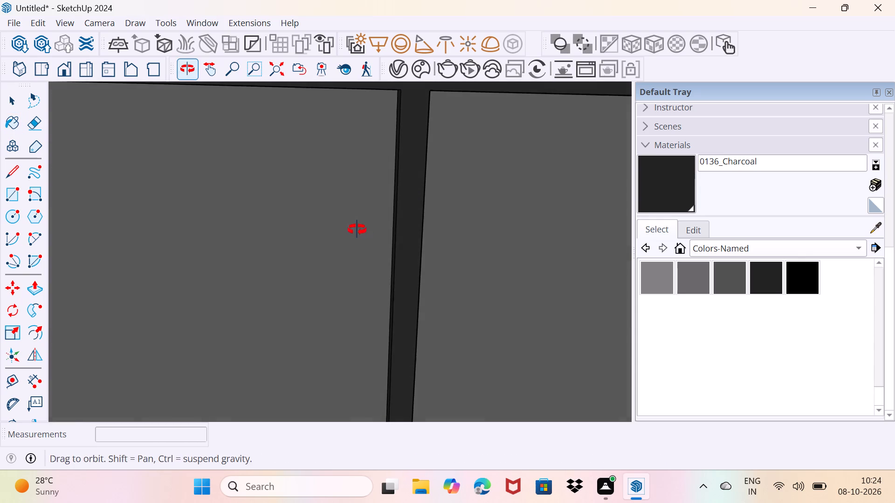
middle_click_drag(357, 230, 363, 234)
scroll(756, 452, "up", 3)
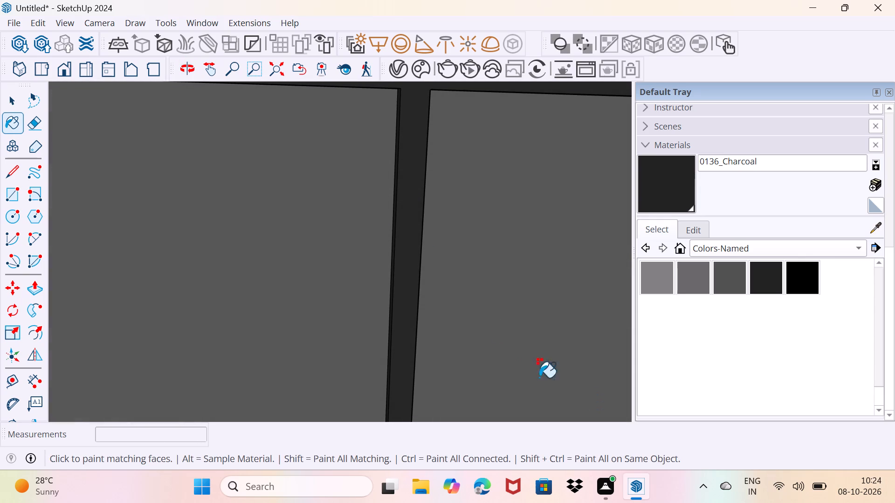
scroll(468, 279, "up", 3)
middle_click_drag(456, 277, 426, 369)
scroll(441, 309, "down", 4)
middle_click_drag(462, 292, 503, 224)
scroll(487, 197, "up", 4)
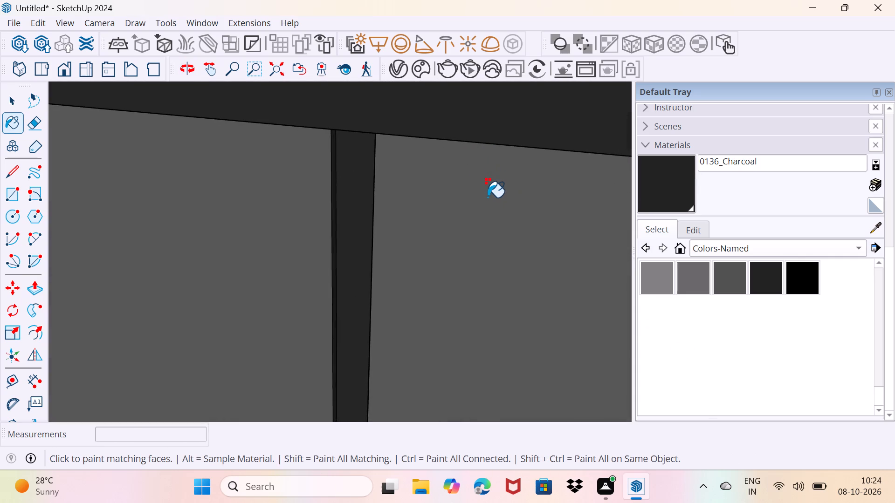
middle_click_drag(500, 177, 554, 188)
scroll(474, 154, "up", 5)
middle_click_drag(478, 150, 558, 110)
scroll(500, 138, "up", 1)
scroll(429, 115, "up", 3)
middle_click_drag(430, 127, 432, 168)
scroll(432, 168, "down", 10)
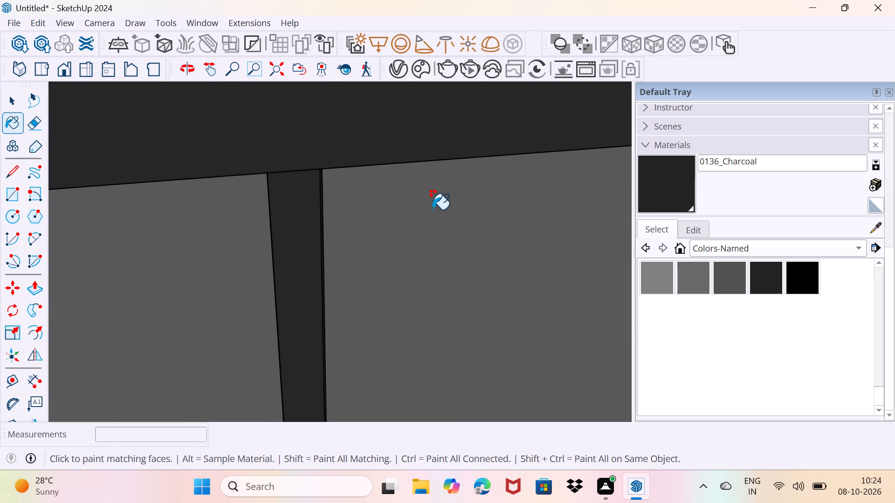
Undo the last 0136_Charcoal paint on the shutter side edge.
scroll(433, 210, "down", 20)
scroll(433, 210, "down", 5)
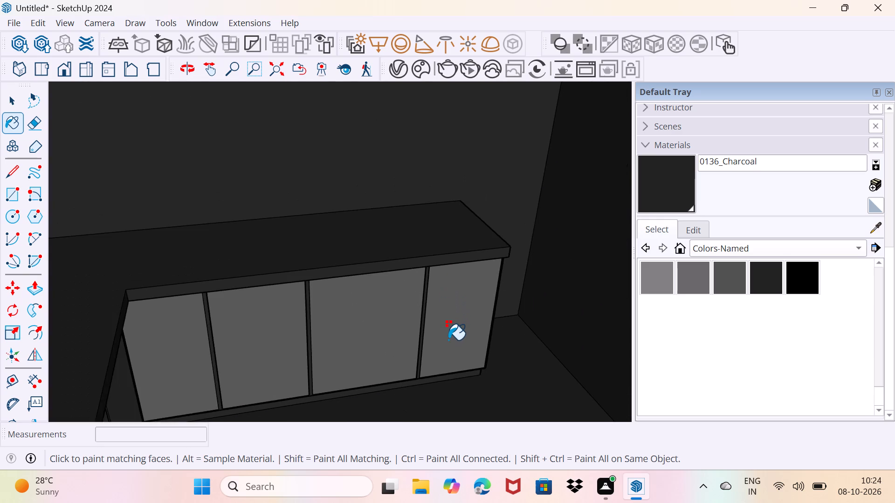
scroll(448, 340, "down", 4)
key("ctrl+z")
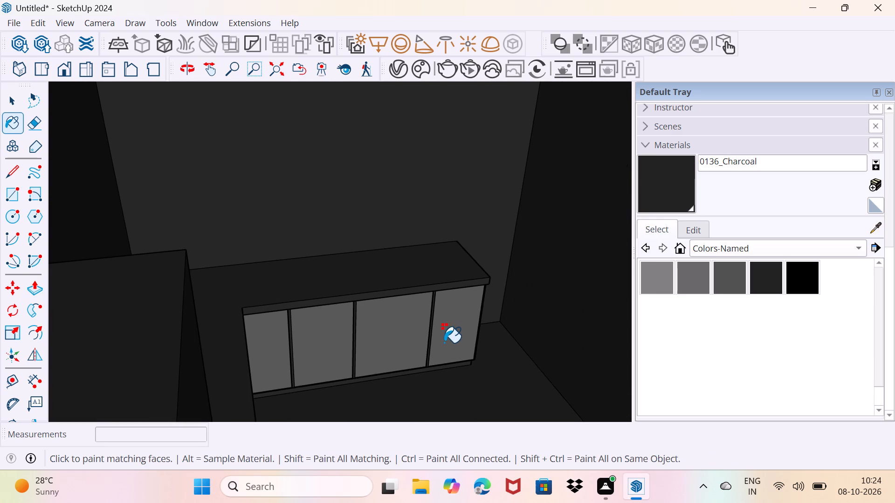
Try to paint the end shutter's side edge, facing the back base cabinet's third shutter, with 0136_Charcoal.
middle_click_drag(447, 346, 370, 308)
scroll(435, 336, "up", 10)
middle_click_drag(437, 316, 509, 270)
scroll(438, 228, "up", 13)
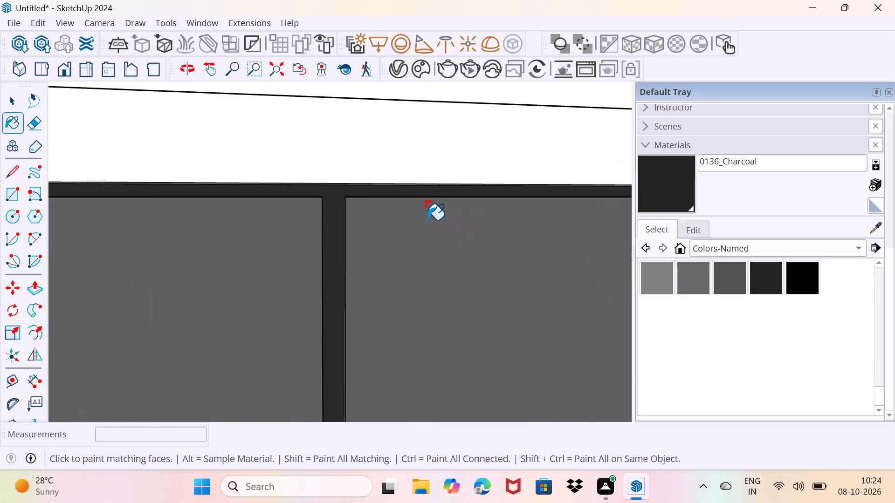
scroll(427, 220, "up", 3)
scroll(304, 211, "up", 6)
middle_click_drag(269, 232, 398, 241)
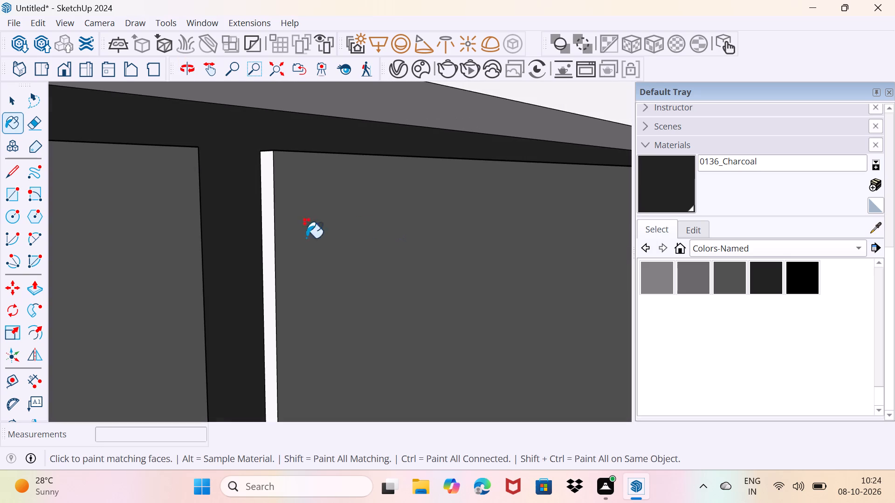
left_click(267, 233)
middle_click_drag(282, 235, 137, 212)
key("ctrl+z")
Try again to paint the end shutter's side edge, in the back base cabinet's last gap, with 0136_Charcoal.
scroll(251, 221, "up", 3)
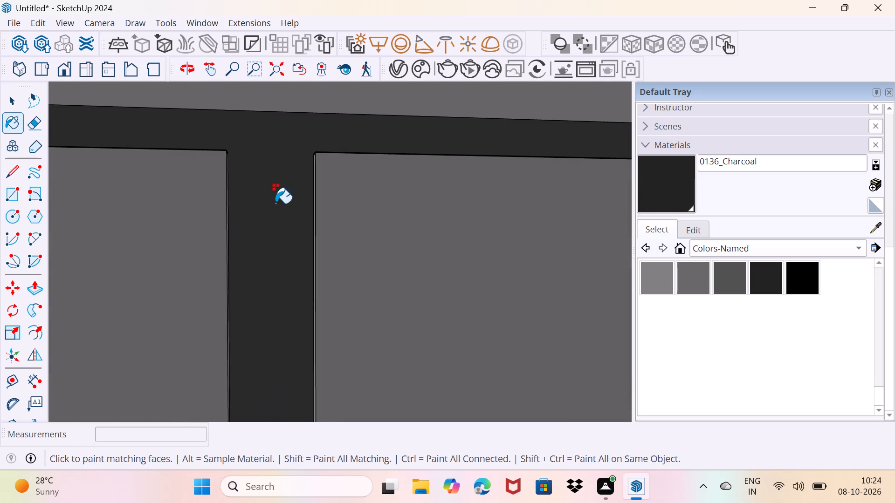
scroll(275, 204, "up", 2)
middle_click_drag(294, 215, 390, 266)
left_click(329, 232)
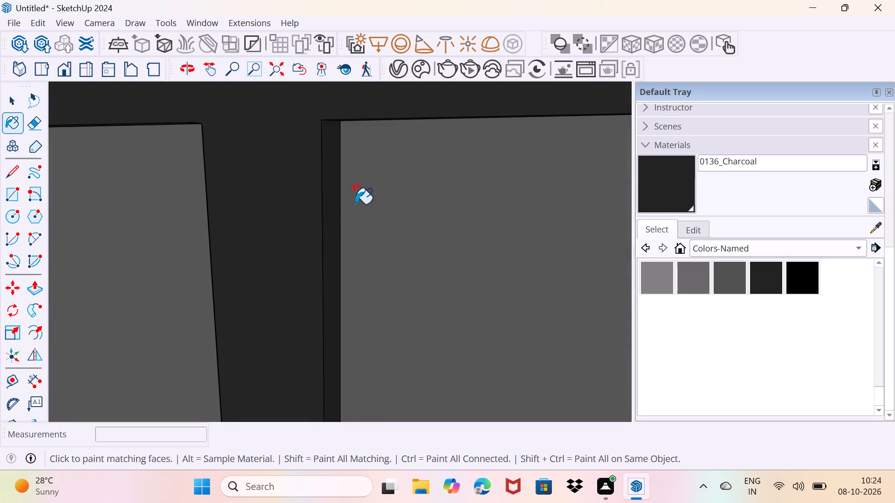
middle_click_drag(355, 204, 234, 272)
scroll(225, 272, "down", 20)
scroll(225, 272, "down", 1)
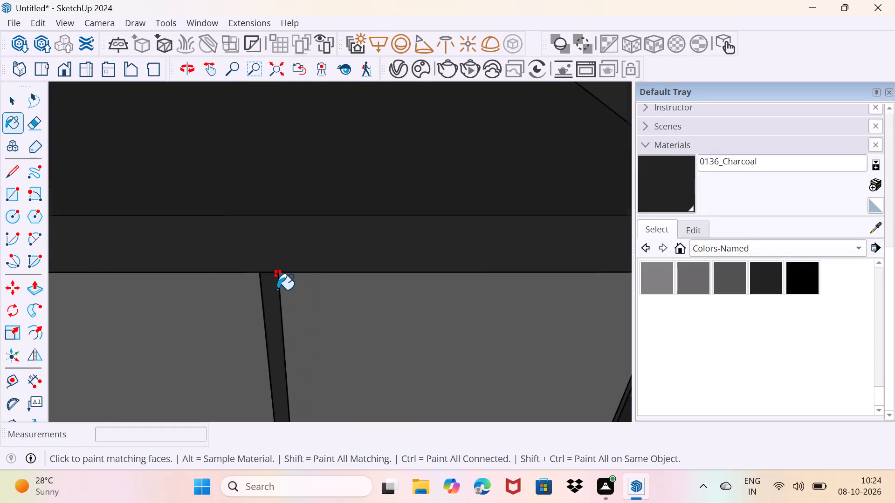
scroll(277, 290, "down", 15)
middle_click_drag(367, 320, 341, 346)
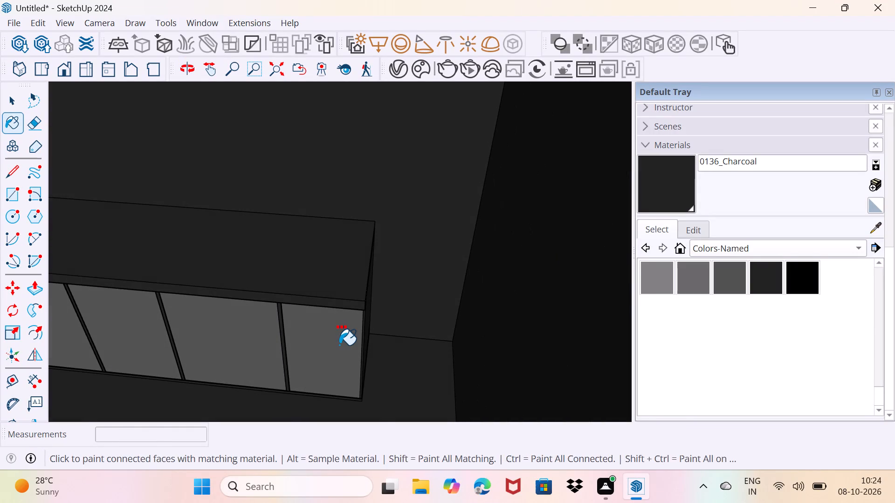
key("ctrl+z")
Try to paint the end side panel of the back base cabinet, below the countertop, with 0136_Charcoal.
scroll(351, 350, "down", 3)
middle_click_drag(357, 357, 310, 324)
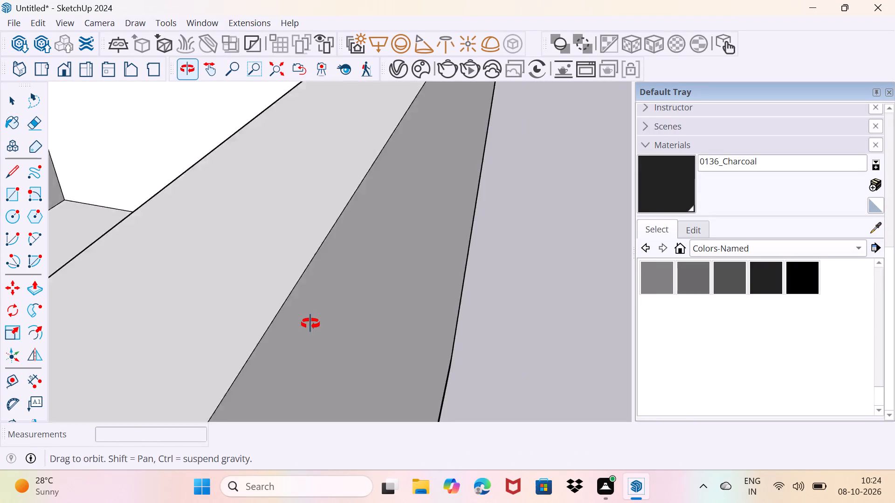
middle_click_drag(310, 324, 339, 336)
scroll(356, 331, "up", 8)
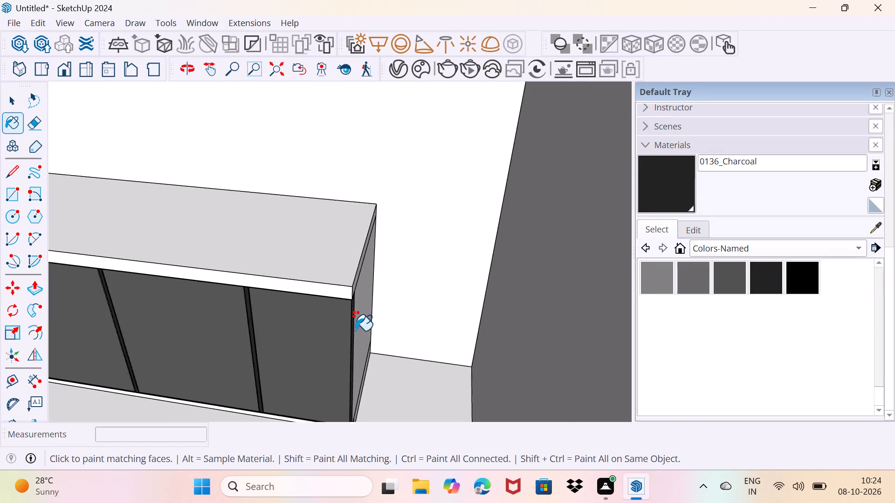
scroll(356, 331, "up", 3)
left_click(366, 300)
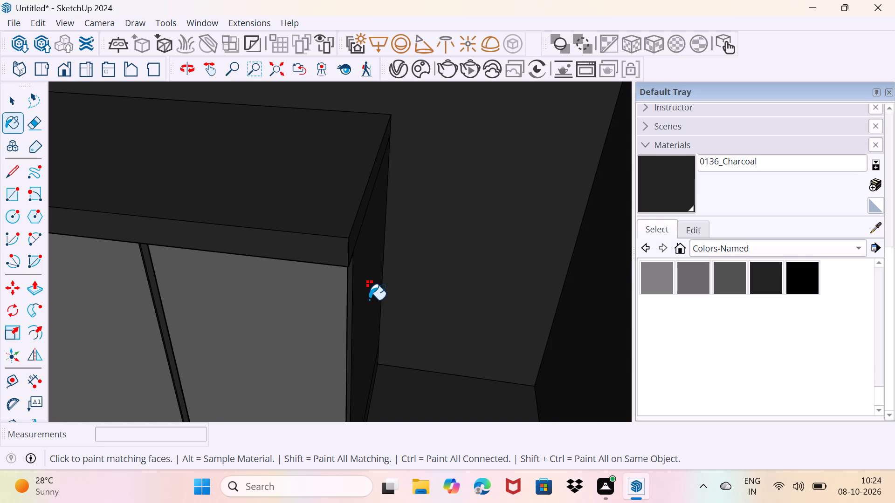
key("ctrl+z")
Examine the L-shaped base cabinets, their shutters, countertop and skirting from the free end and the front.
middle_click_drag(368, 302, 286, 278)
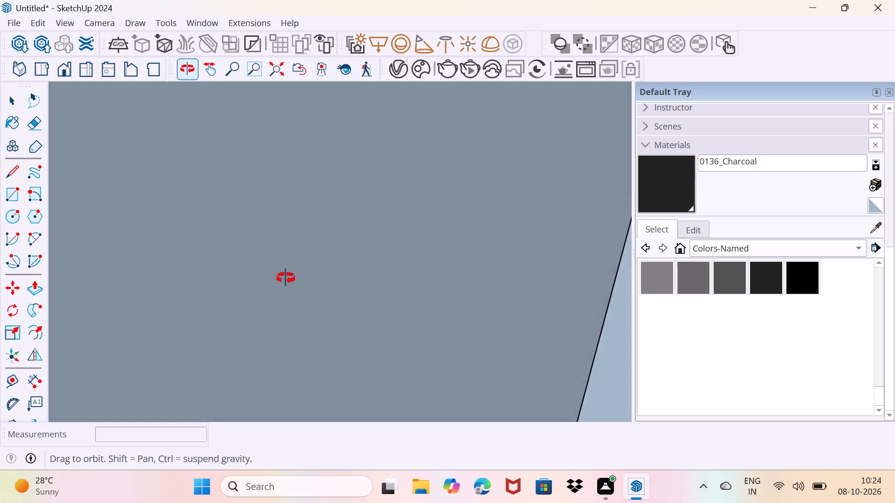
middle_click_drag(286, 278, 335, 294)
scroll(345, 301, "down", 12)
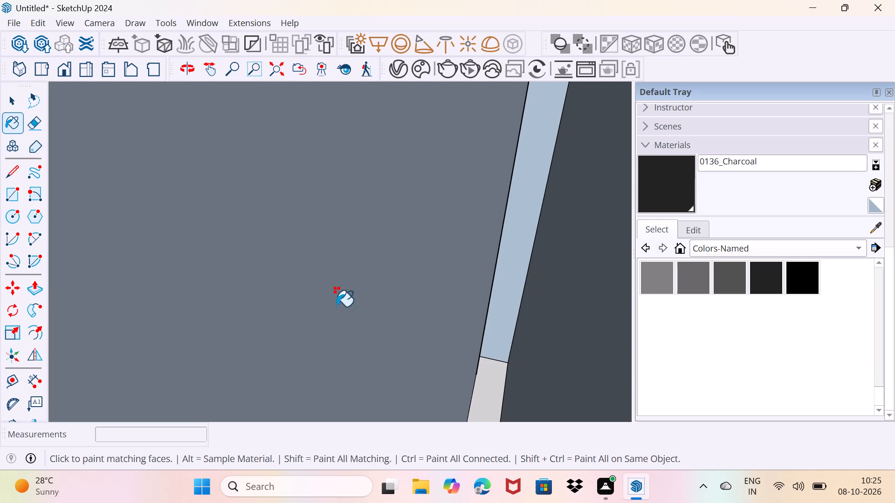
middle_click_drag(329, 306, 452, 308)
scroll(452, 308, "down", 20)
scroll(452, 308, "down", 5)
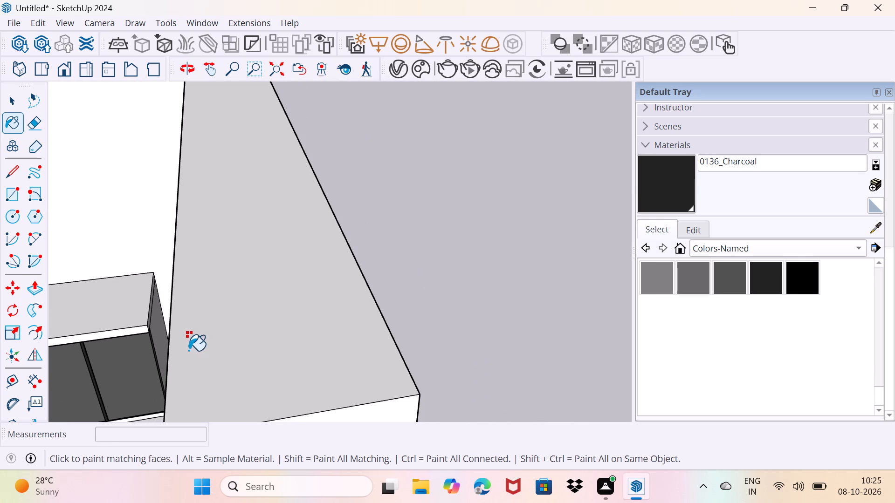
middle_click_drag(163, 350, 535, 280)
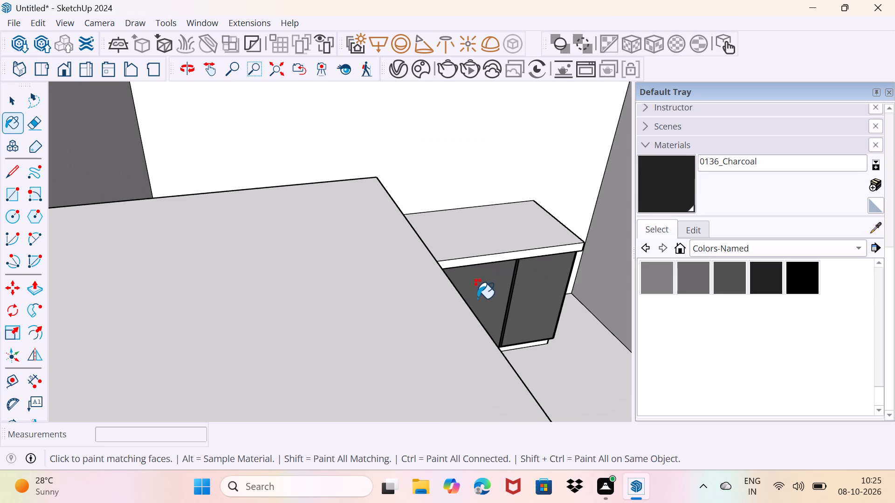
middle_click_drag(477, 299, 314, 301)
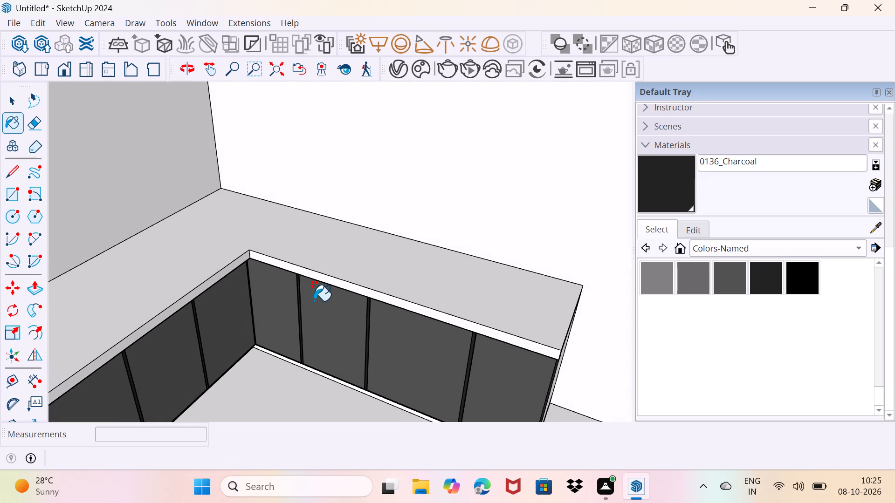
middle_click_drag(291, 306, 305, 258)
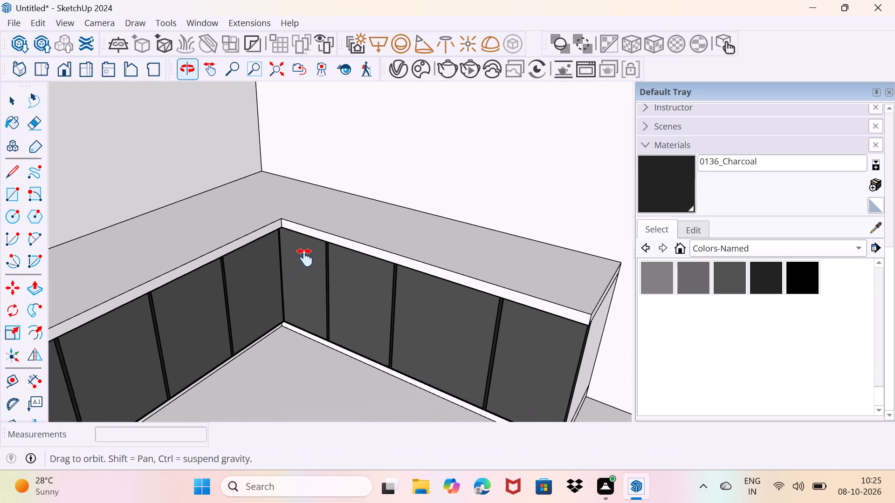
middle_click_drag(305, 258, 384, 168)
scroll(384, 168, "down", 1)
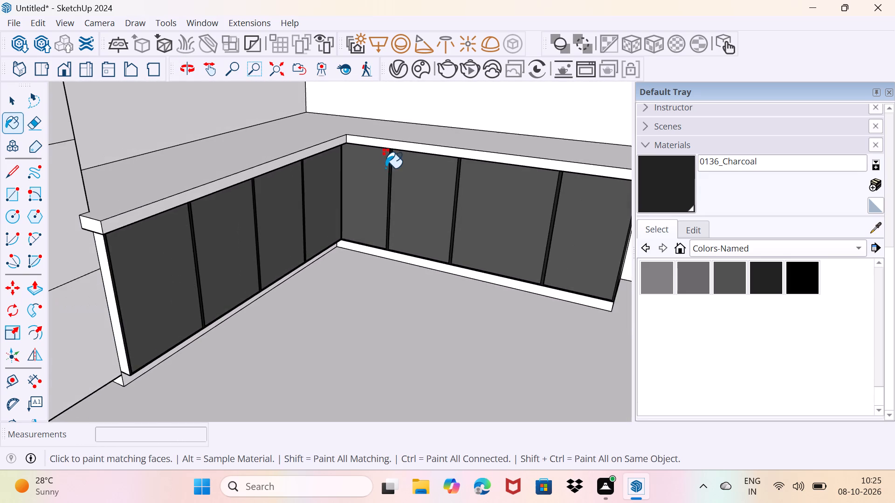
scroll(358, 188, "down", 3)
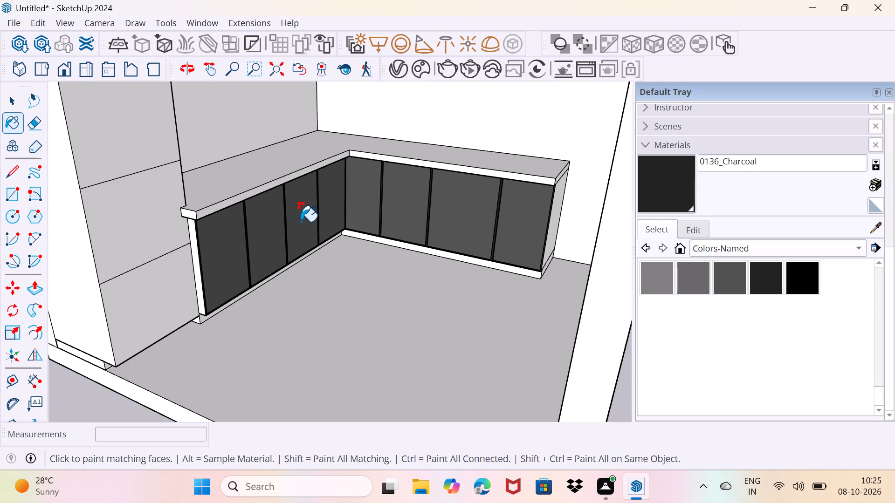
Push the countertop's end face beside the tall unit inward by 2".
key("space")
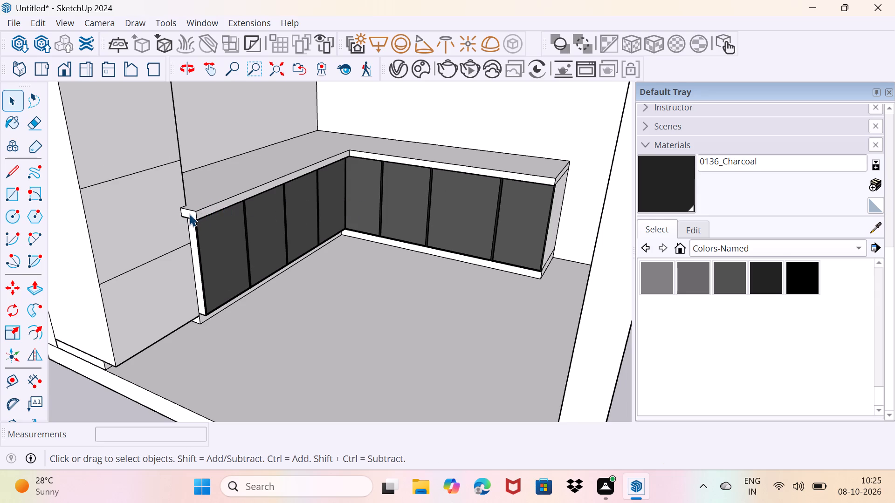
left_click(189, 214)
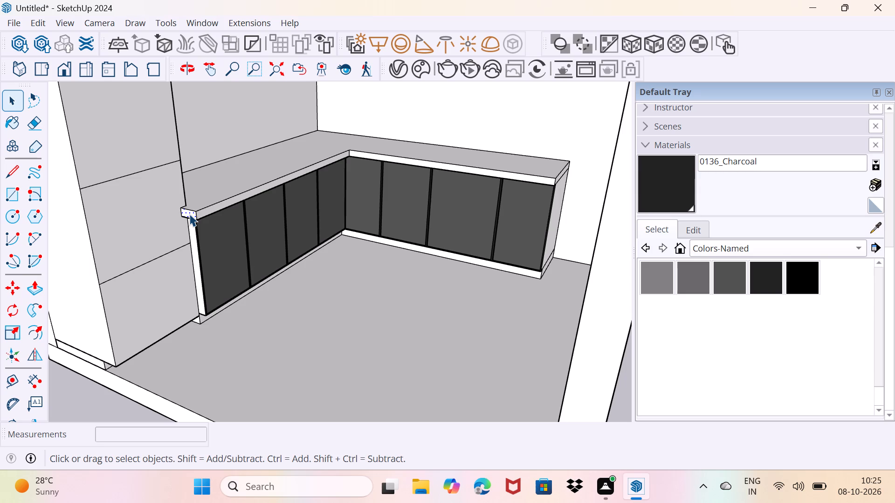
key("p")
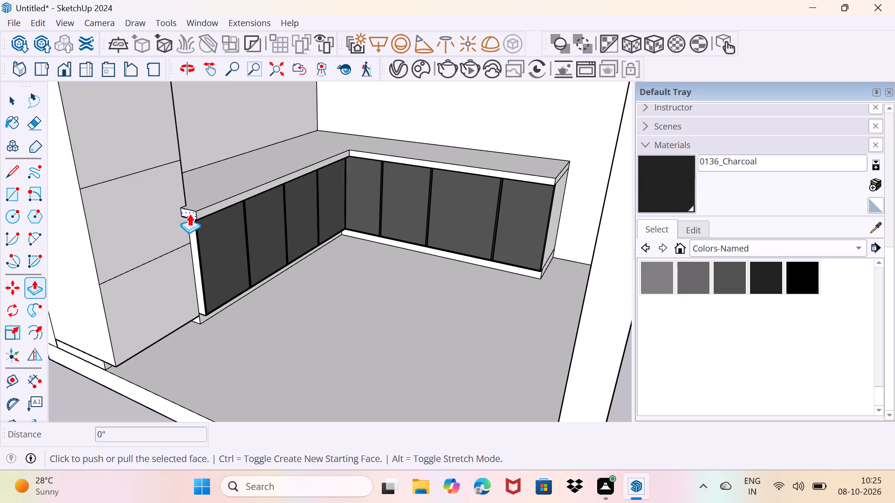
key("Return")
left_click(189, 214)
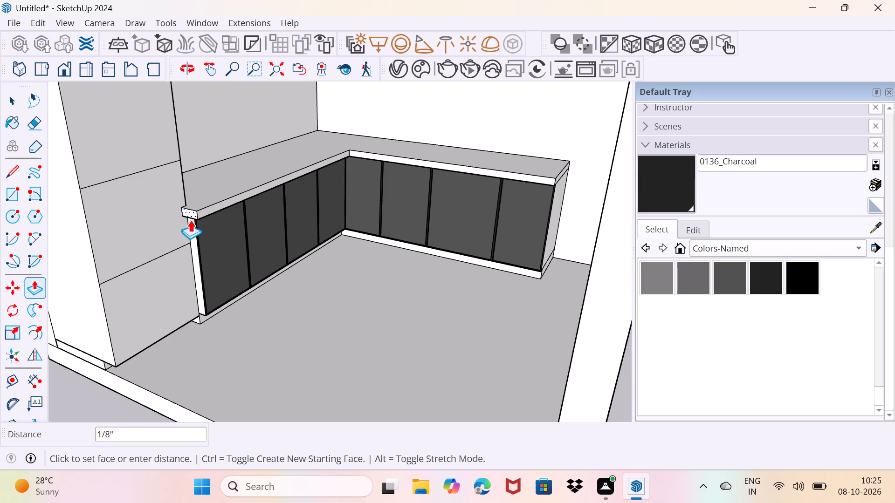
left_click(191, 238)
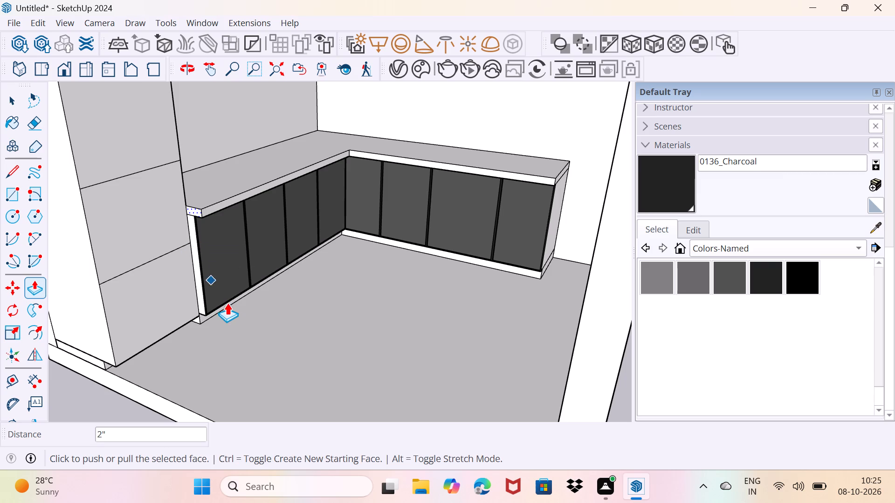
key("space")
left_click_drag(251, 348, 269, 340)
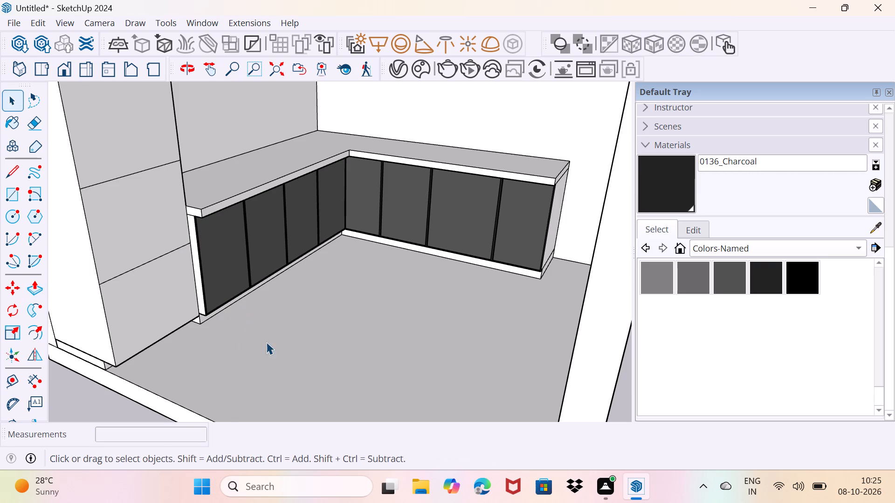
Copy the top edge of the back base cabinet's third shutter to its bottom edge, dividing by 2 to add a midline.
middle_click_drag(269, 351, 296, 337)
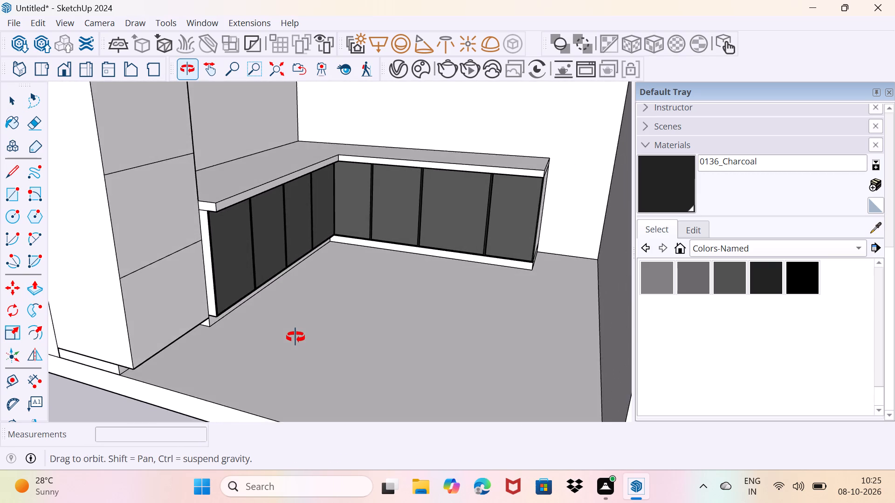
middle_click_drag(296, 337, 291, 349)
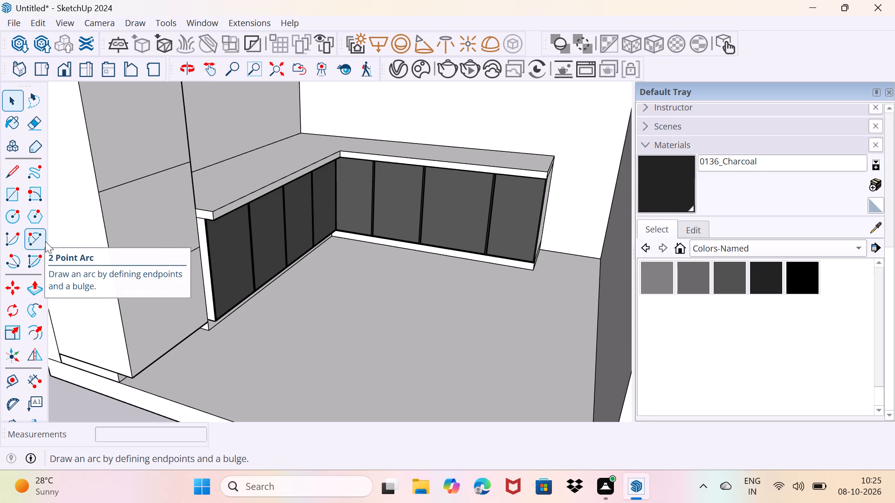
scroll(191, 308, "down", 1)
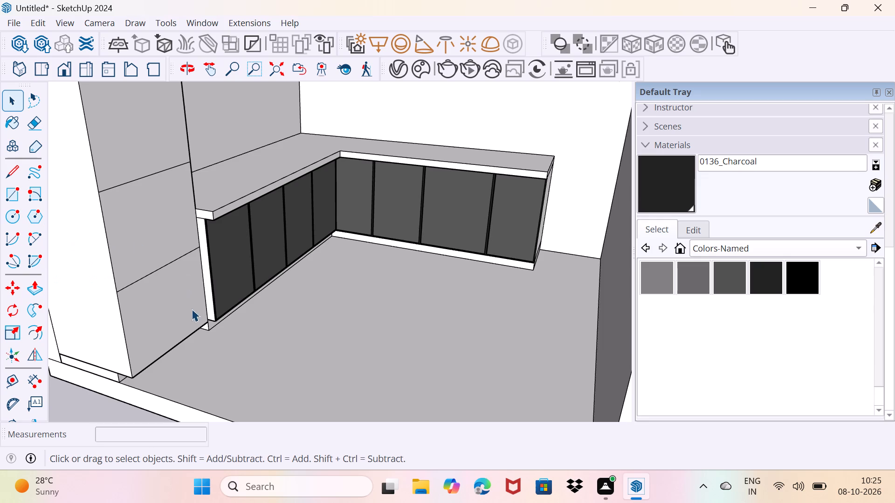
scroll(192, 309, "down", 2)
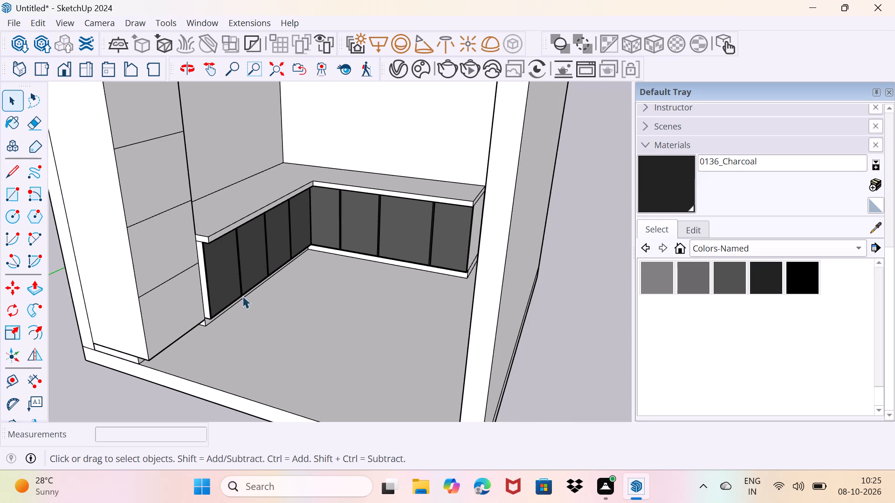
middle_click_drag(250, 309, 207, 323)
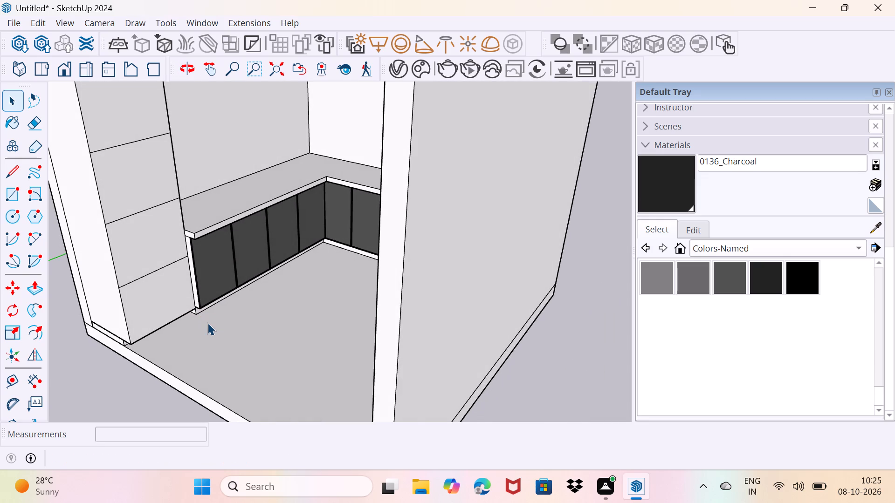
middle_click_drag(233, 333, 384, 319)
scroll(395, 221, "up", 2)
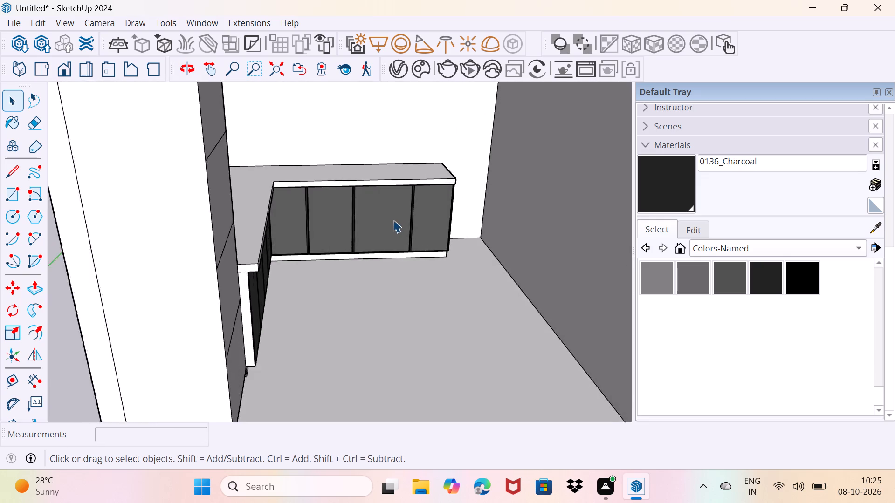
scroll(393, 220, "up", 8)
middle_click_drag(396, 212, 406, 121)
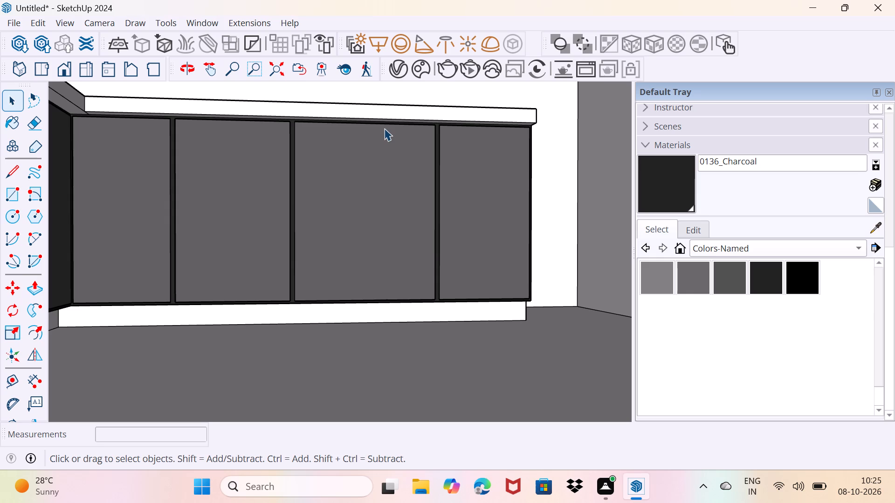
left_click(382, 125)
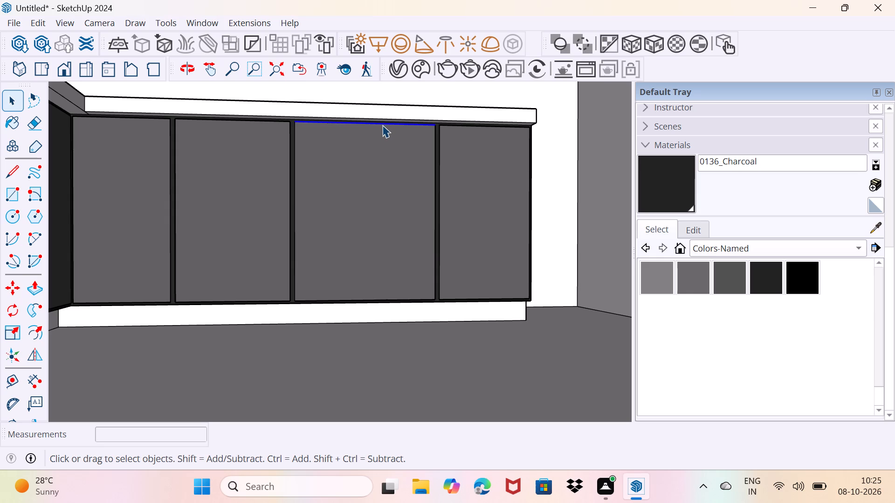
key("m")
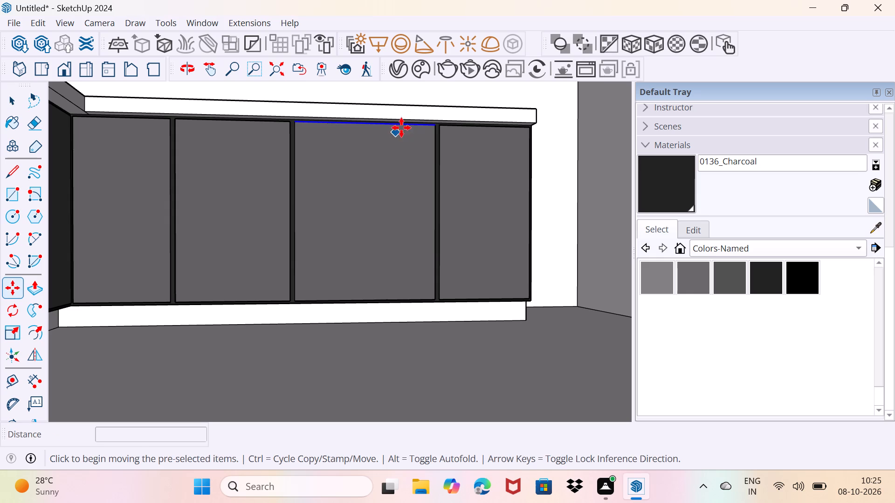
left_click(437, 126)
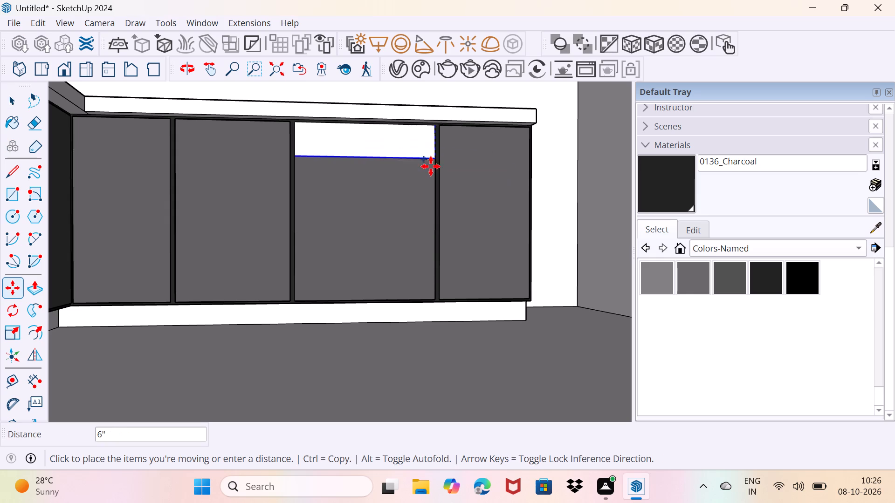
left_click(428, 298)
type("/2")
key("shift+Return")
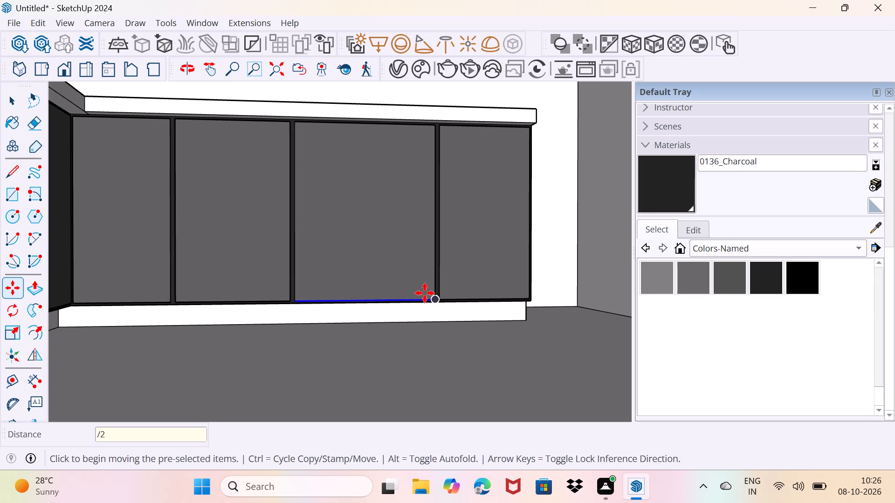
scroll(365, 236, "up", 1)
key("space")
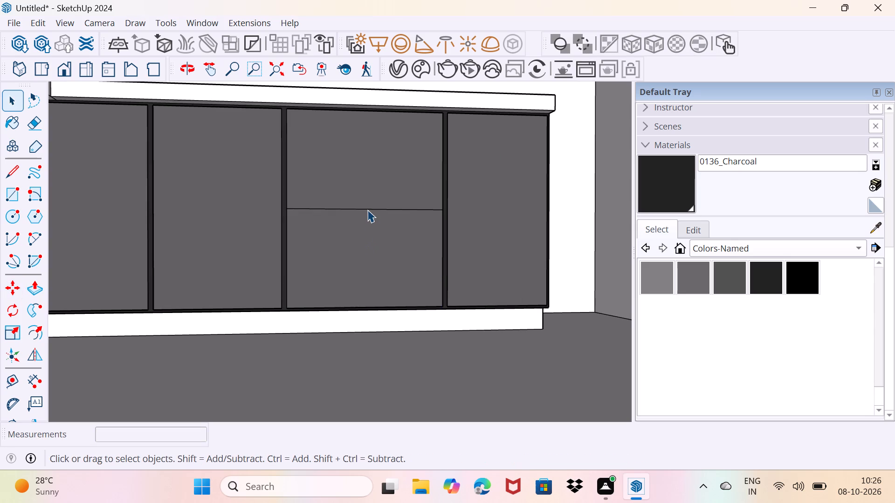
Copy the third shutter's midline about 1 1/8" downward to outline a narrow horizontal strip.
left_click(367, 210)
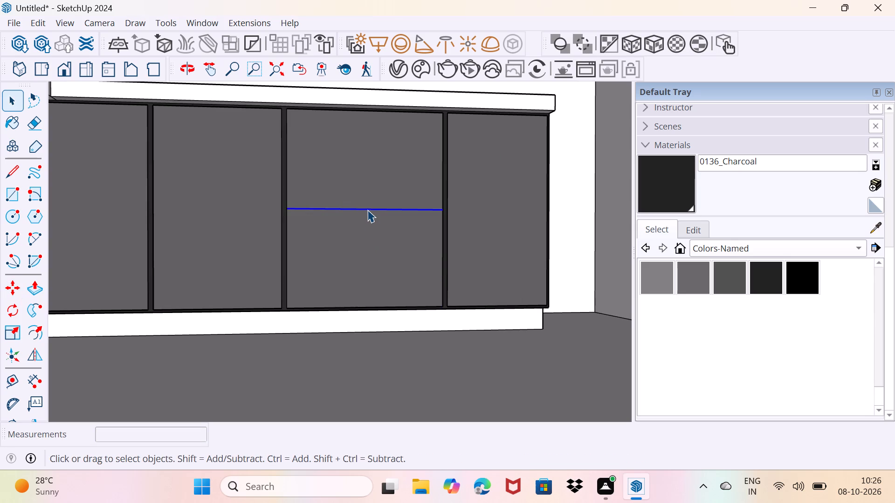
key("m")
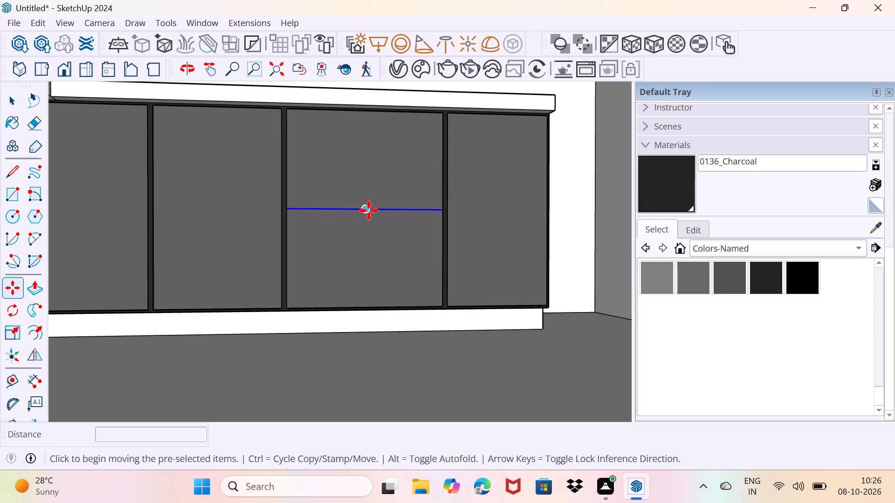
left_click(369, 211)
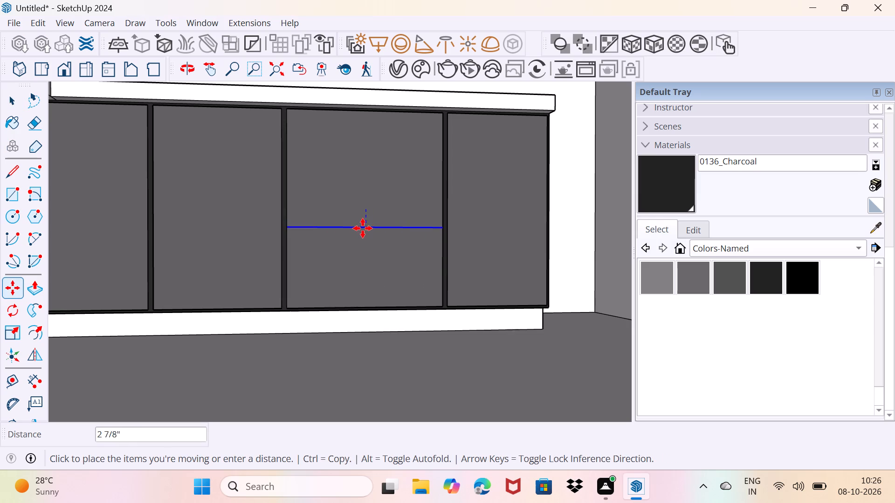
scroll(360, 222, "up", 3)
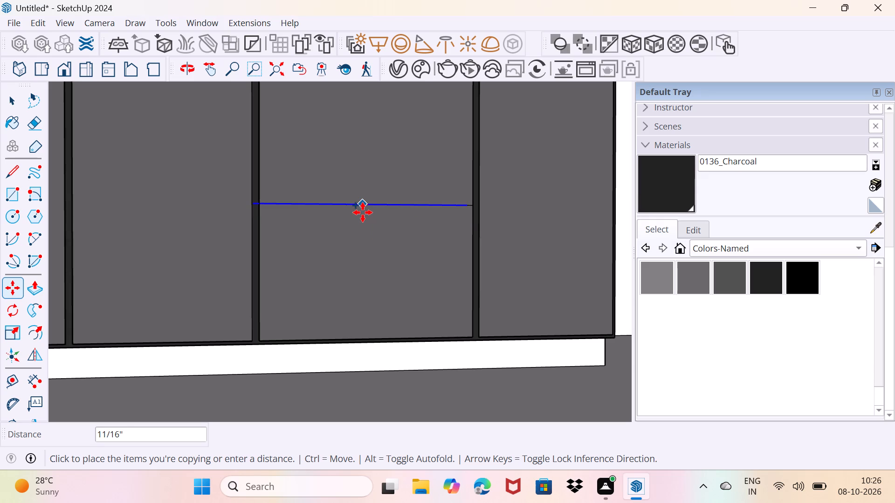
left_click(363, 214)
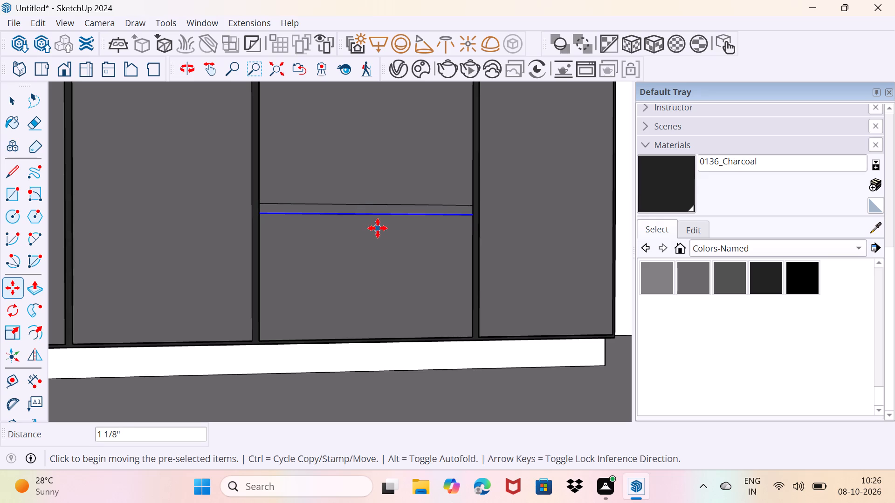
key("space")
key("space")
left_click_drag(358, 255, 379, 219)
Push the narrow strip across the third shutter inward about 3/16" to form a groove between two drawer fronts.
scroll(366, 229, "down", 1)
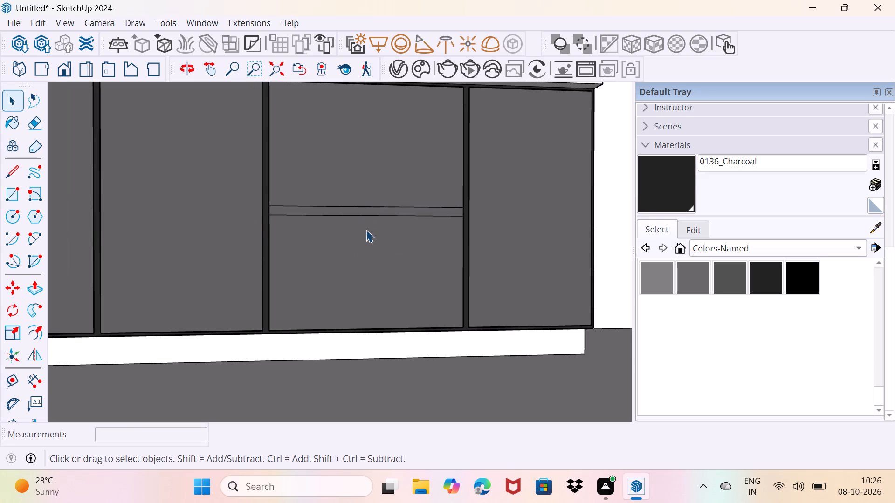
middle_click_drag(366, 230, 362, 312)
scroll(375, 225, "up", 3)
middle_click_drag(386, 233, 309, 228)
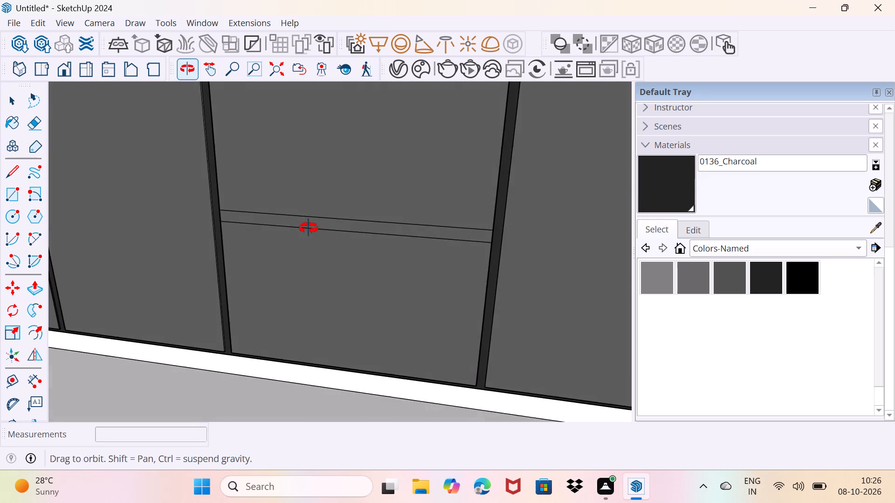
middle_click_drag(309, 228, 299, 227)
key("p")
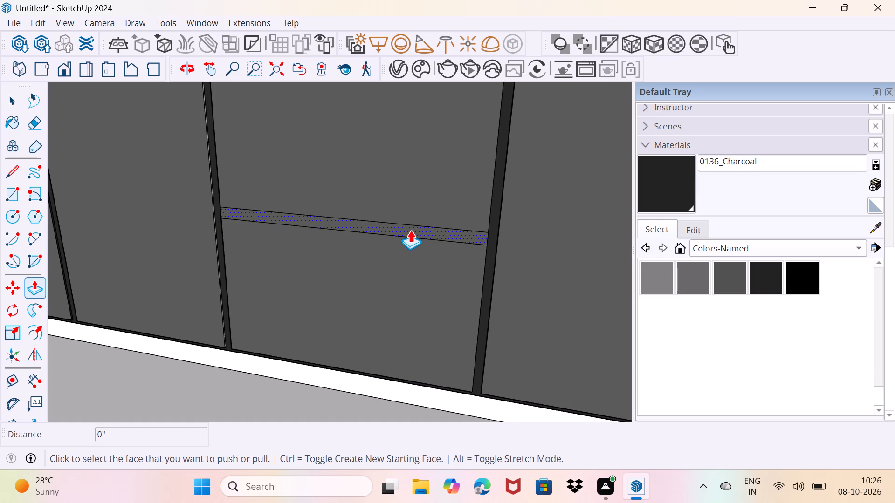
left_click(411, 230)
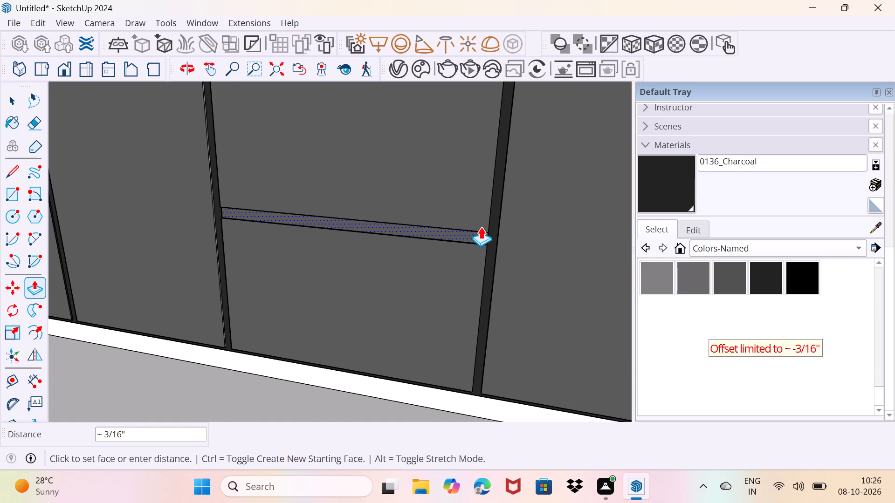
left_click(479, 236)
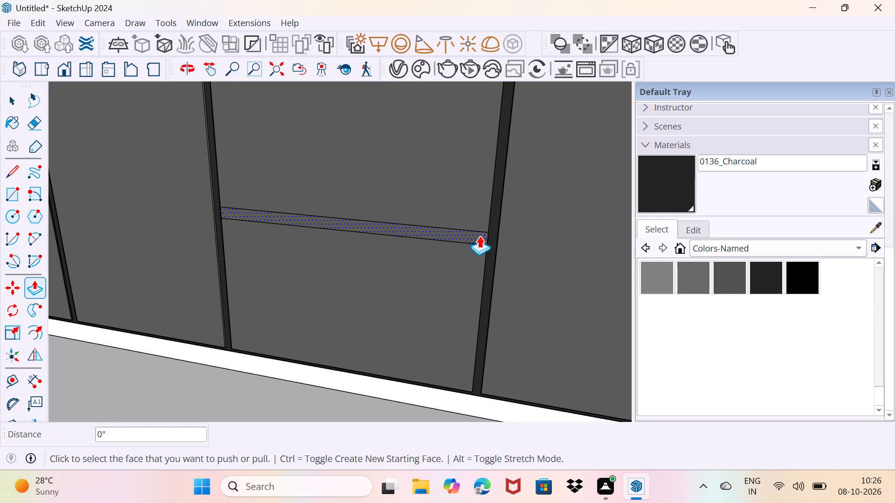
left_click(457, 231)
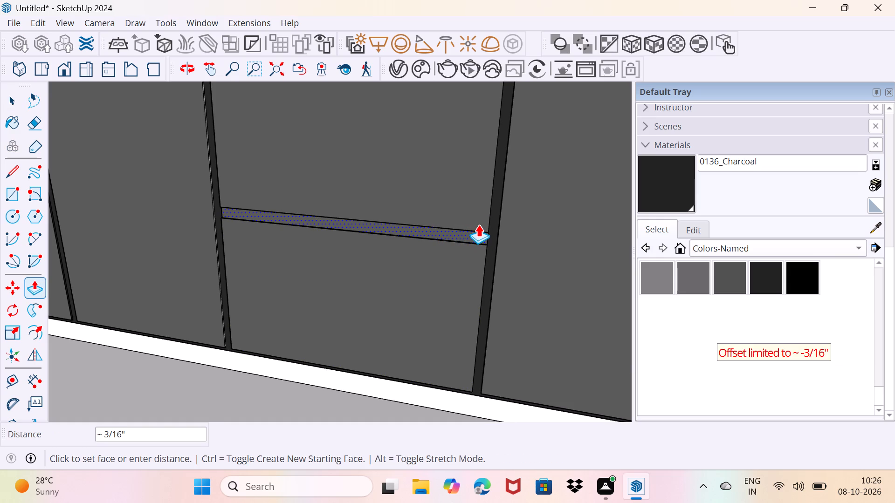
left_click(478, 224)
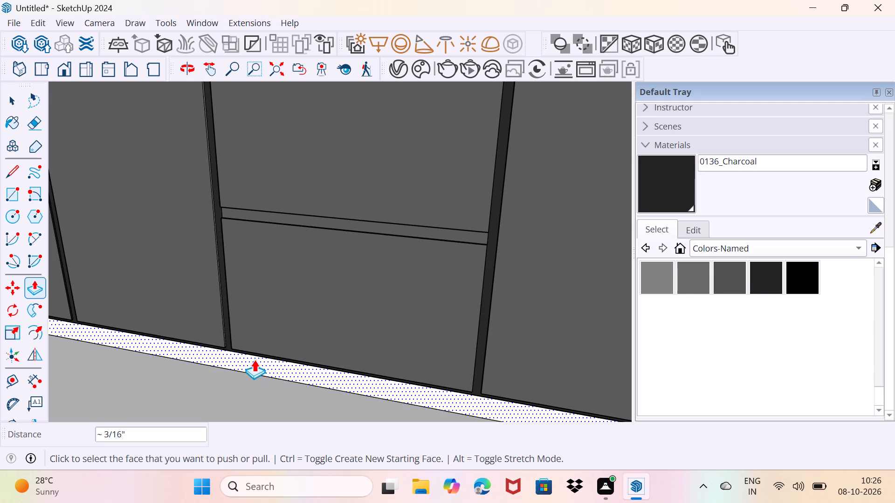
key("space")
Move the middle divider line on the tall unit's front down by about 11 9/16".
scroll(222, 388, "down", 4)
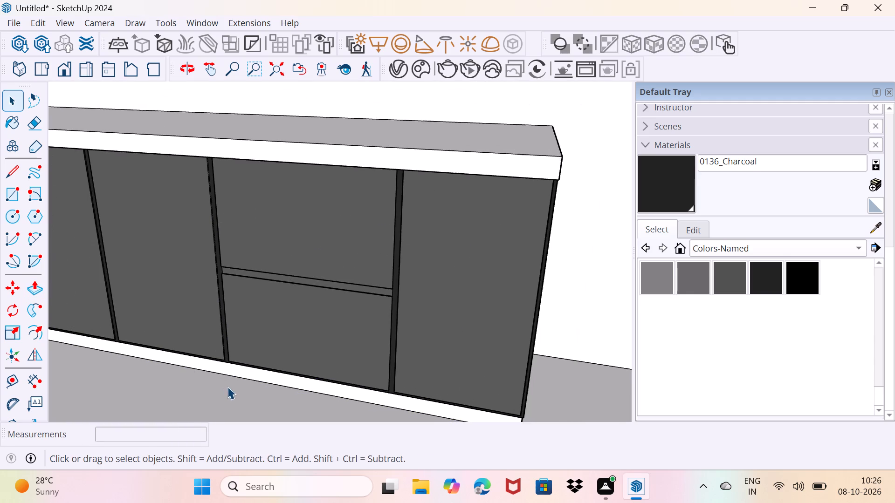
middle_click_drag(227, 384, 335, 372)
scroll(331, 371, "down", 6)
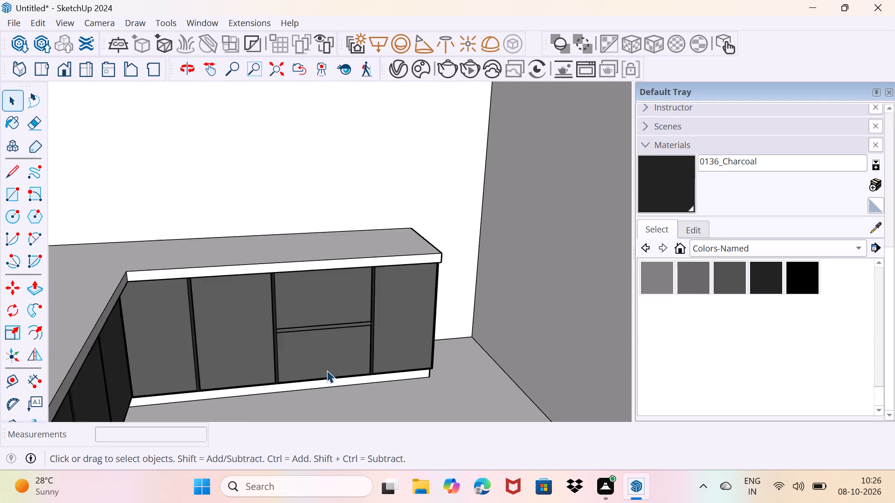
scroll(327, 370, "down", 5)
middle_click_drag(323, 370, 257, 376)
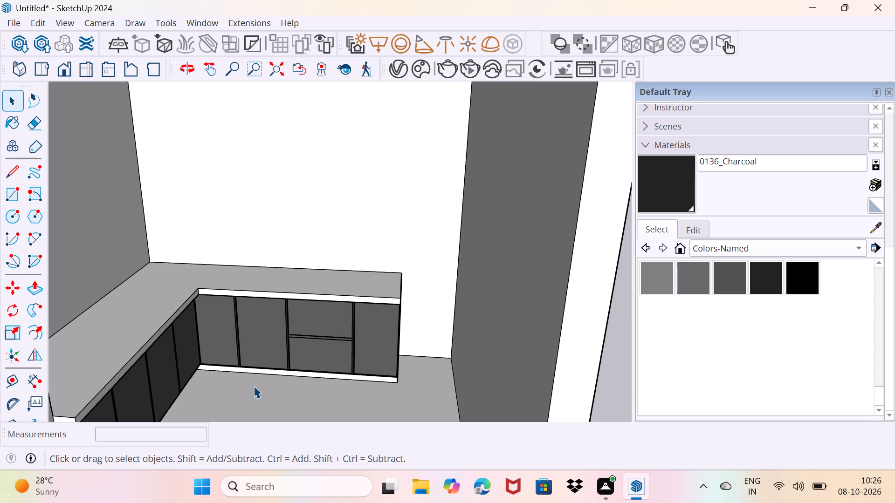
scroll(251, 355, "down", 3)
middle_click(261, 347)
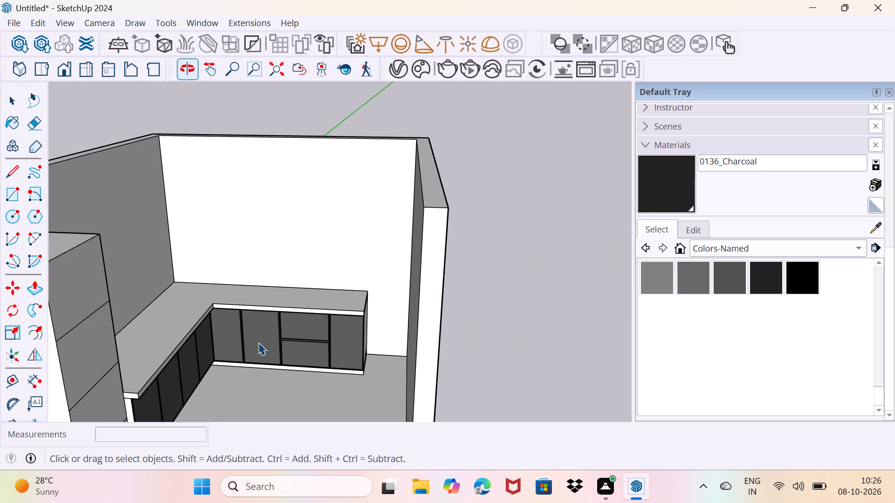
middle_click_drag(258, 342, 173, 356)
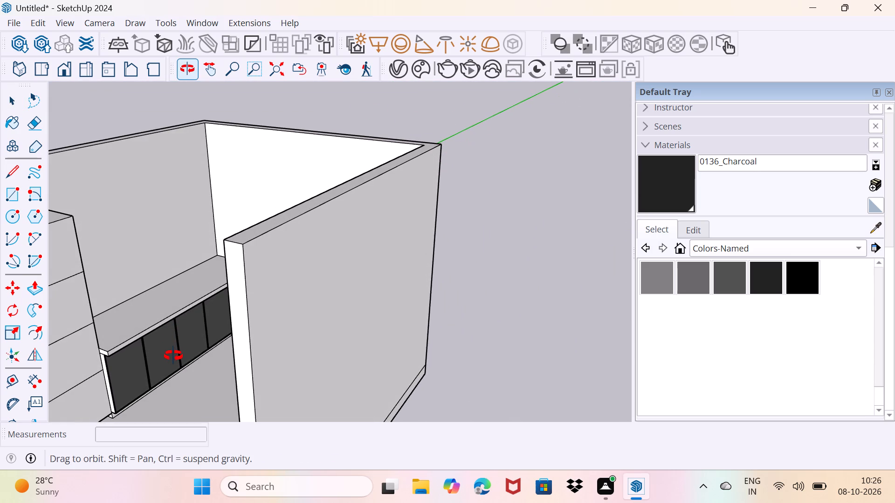
middle_click_drag(173, 356, 129, 362)
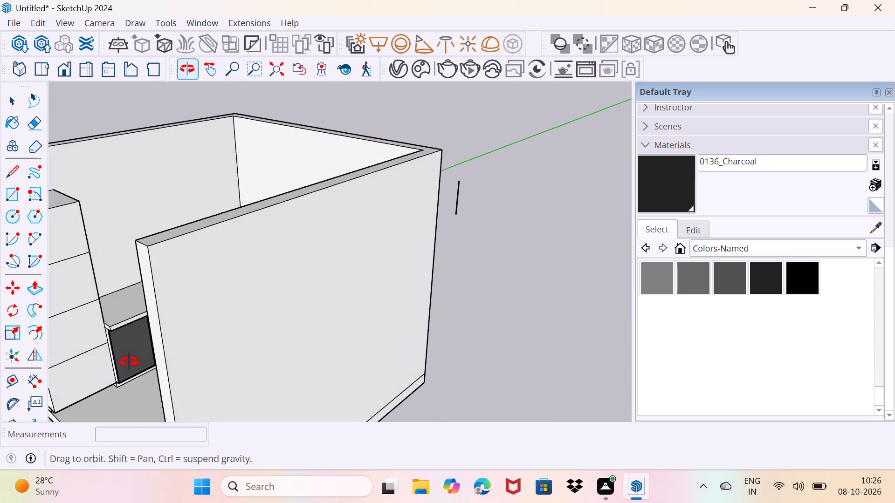
middle_click_drag(129, 362, 99, 361)
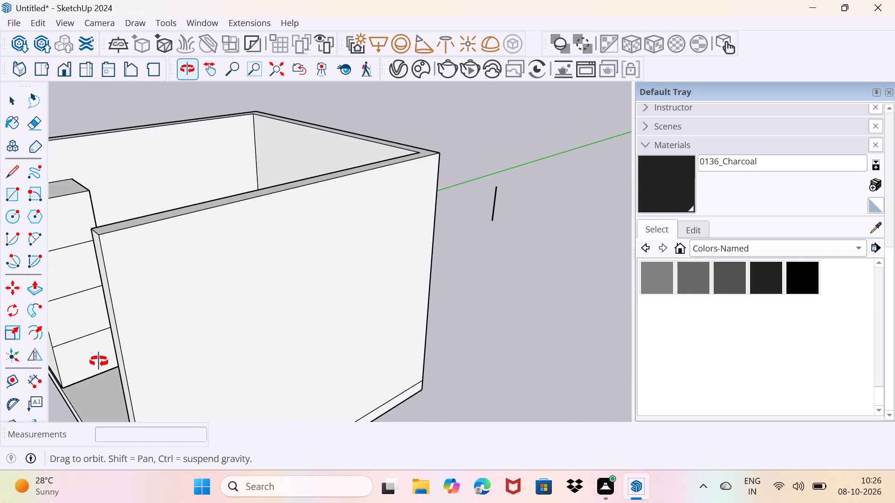
middle_click_drag(99, 361, 223, 324)
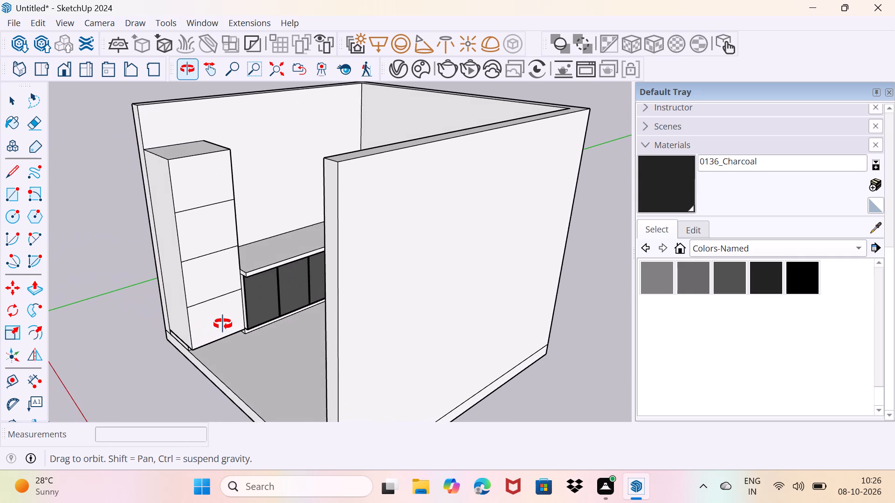
middle_click_drag(223, 324, 219, 325)
scroll(192, 294, "up", 2)
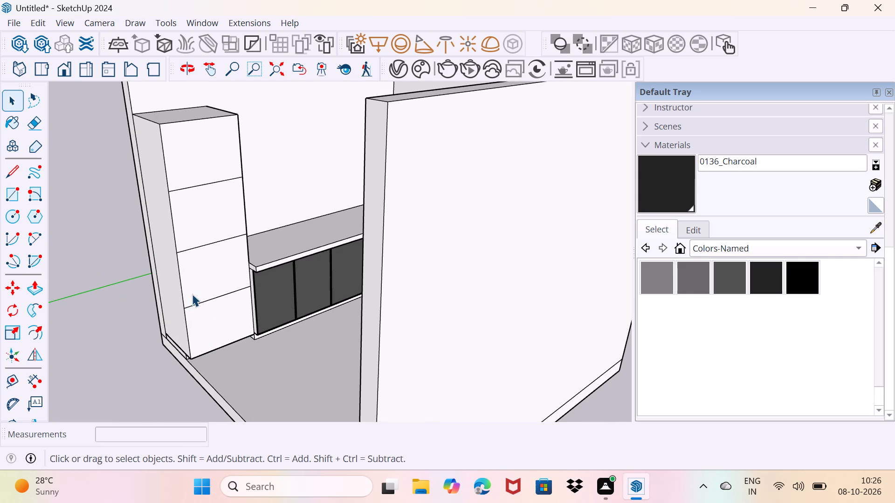
scroll(194, 313, "up", 1)
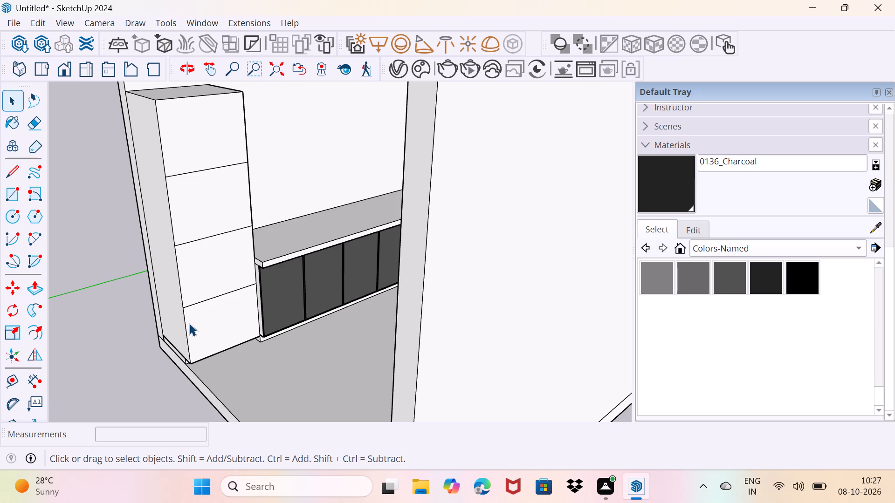
scroll(189, 317, "up", 1)
scroll(190, 317, "down", 1)
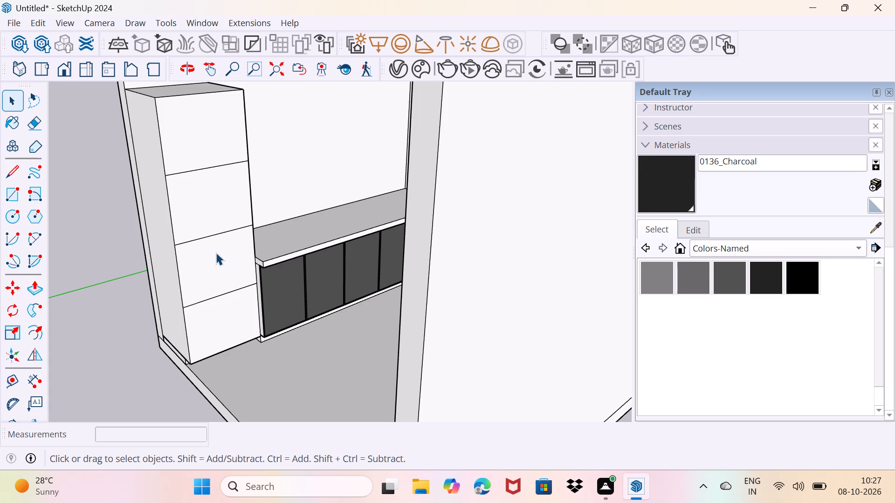
left_click(211, 235)
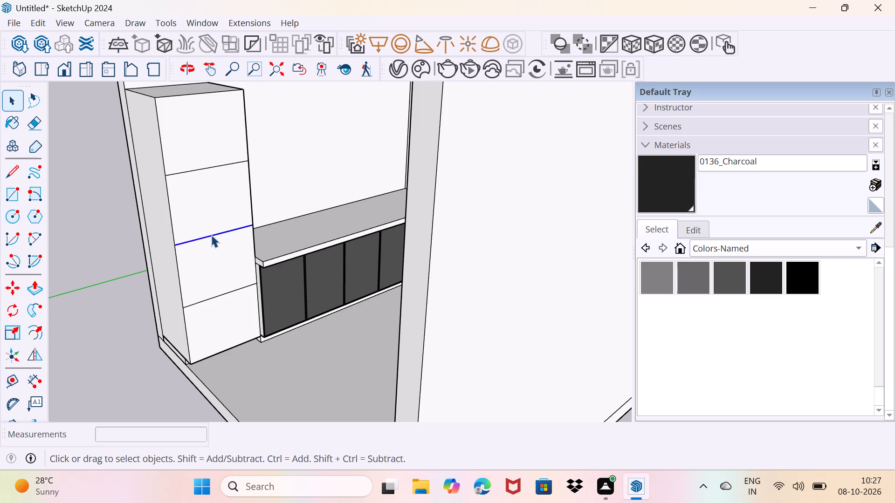
key("m")
key("Return")
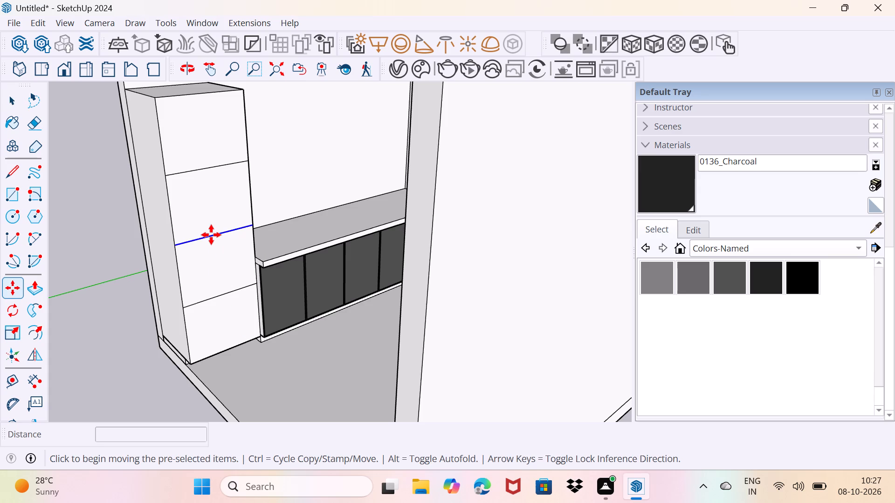
left_click(211, 235)
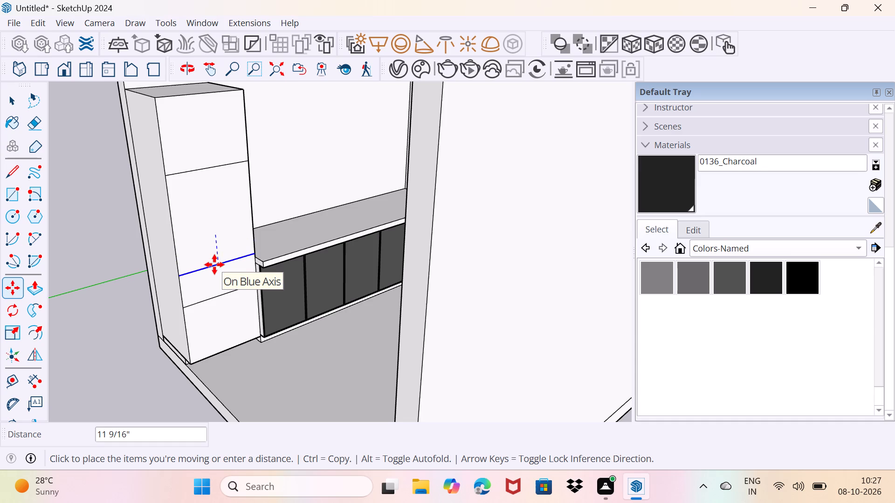
left_click(214, 265)
key("space")
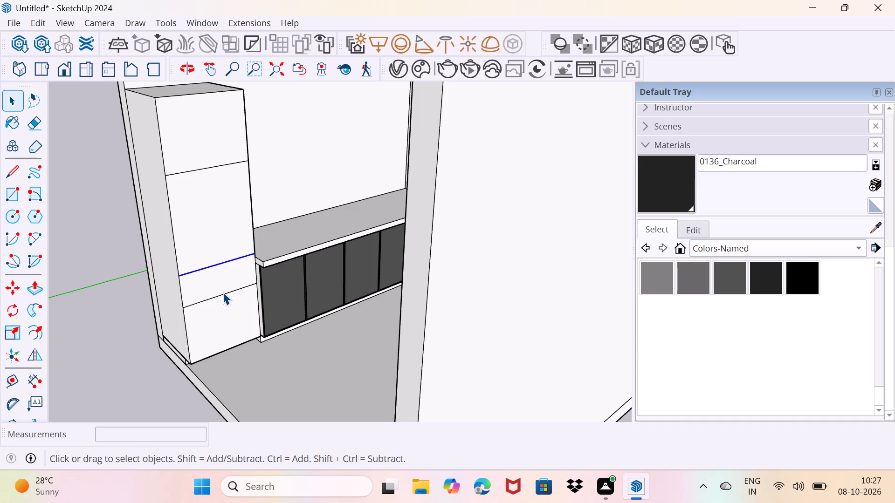
Move the lowest divider line on the tall unit's front down by about 1' 1 7/8", near the unit's base.
left_click(223, 292)
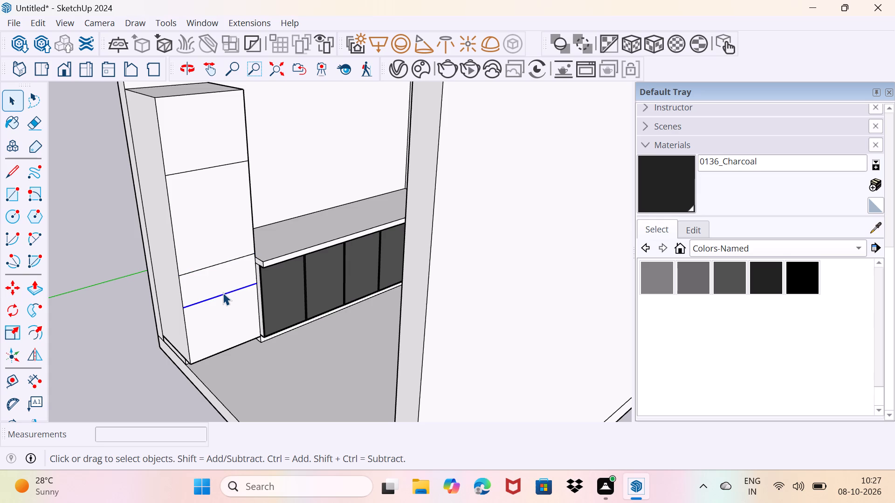
key("m")
left_click(226, 294)
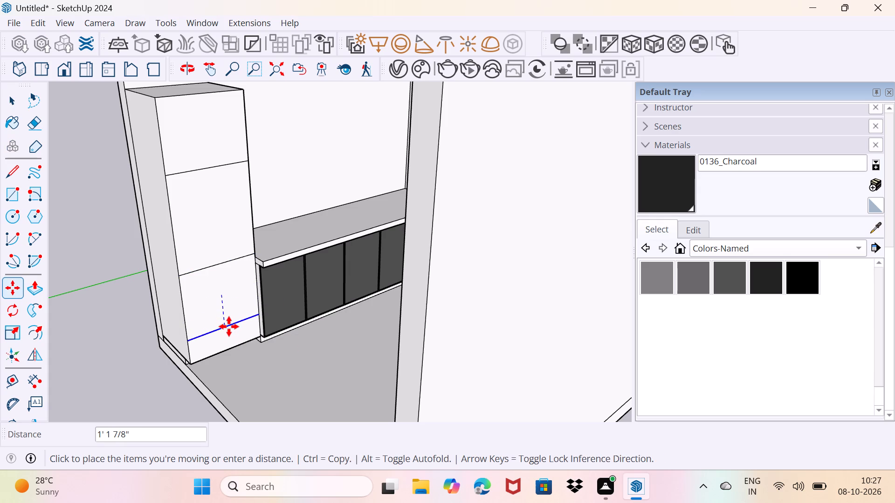
left_click(229, 326)
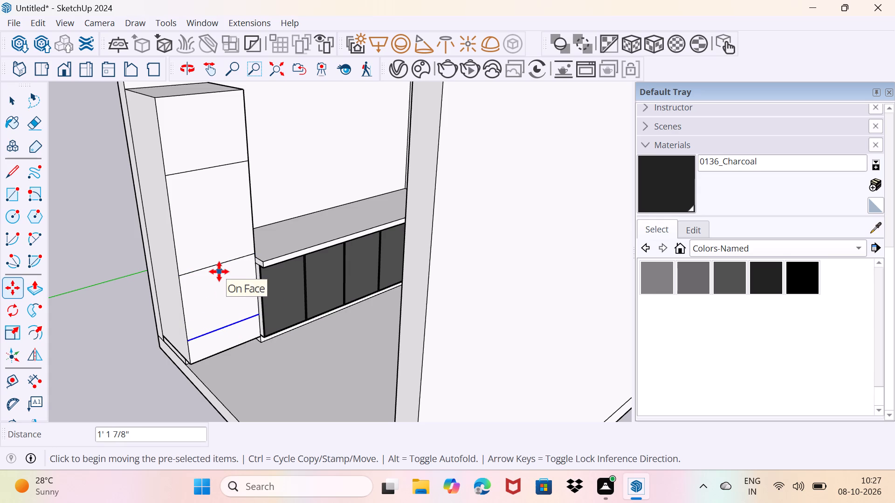
key("space")
Move the tall unit's middle divider line down by about 1' 5/8", above the lowest divider.
left_click(213, 264)
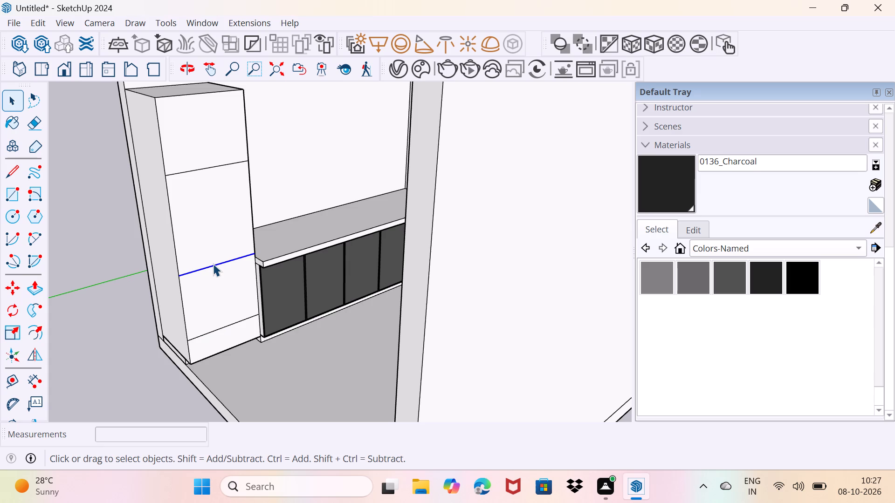
key("m")
left_click(218, 269)
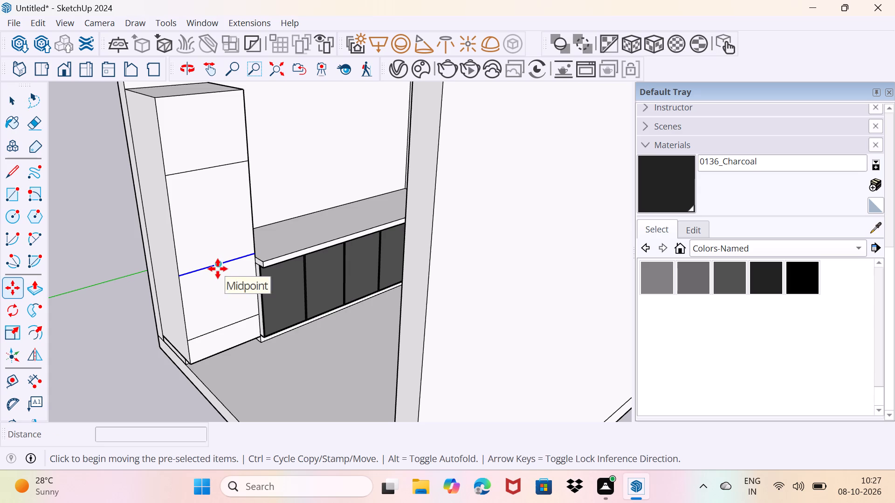
left_click(219, 295)
key("space")
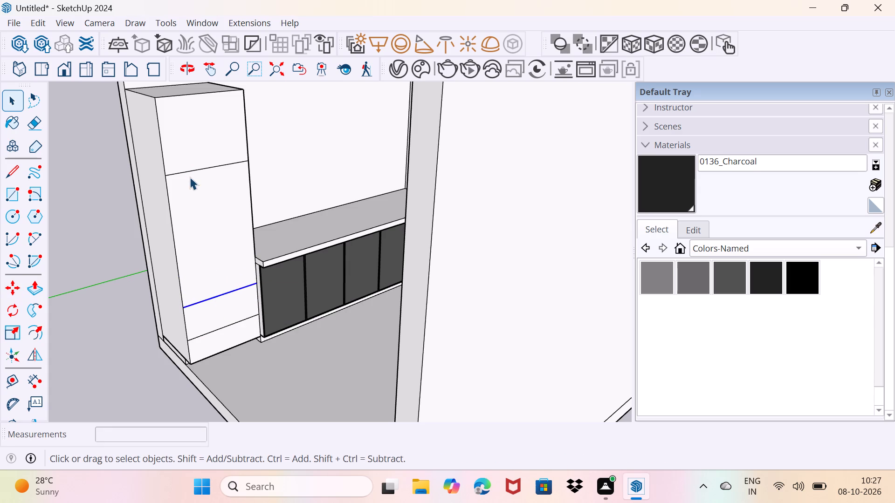
Move the tall unit's top divider line down by about 3' 1 7/16" to outline the third lower drawer front.
left_click(195, 168)
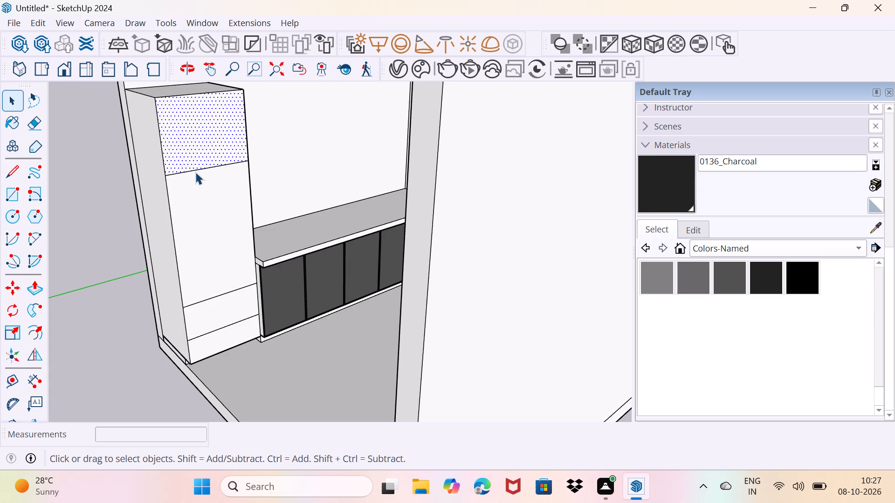
left_click(193, 169)
key("m")
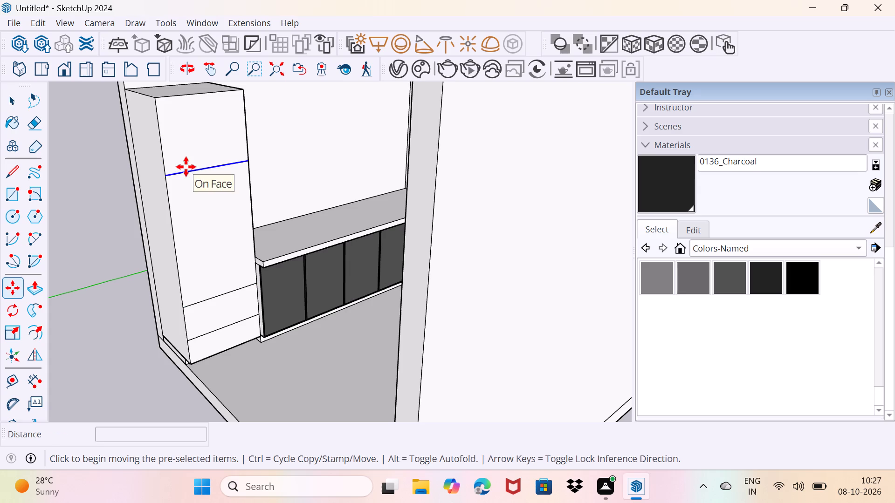
left_click(189, 169)
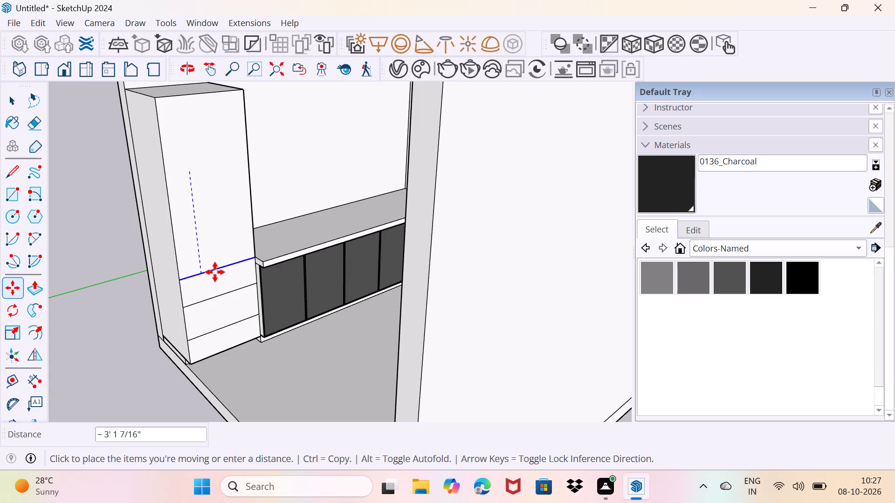
left_click(215, 272)
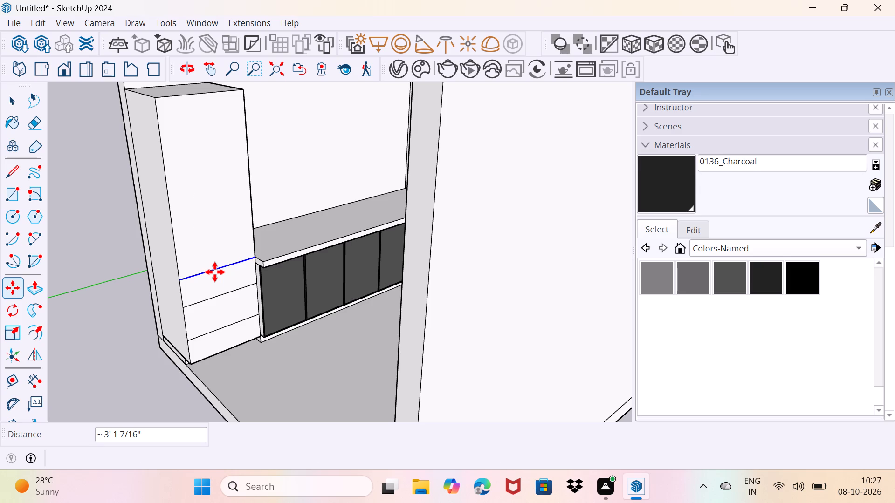
middle_click_drag(235, 295, 190, 294)
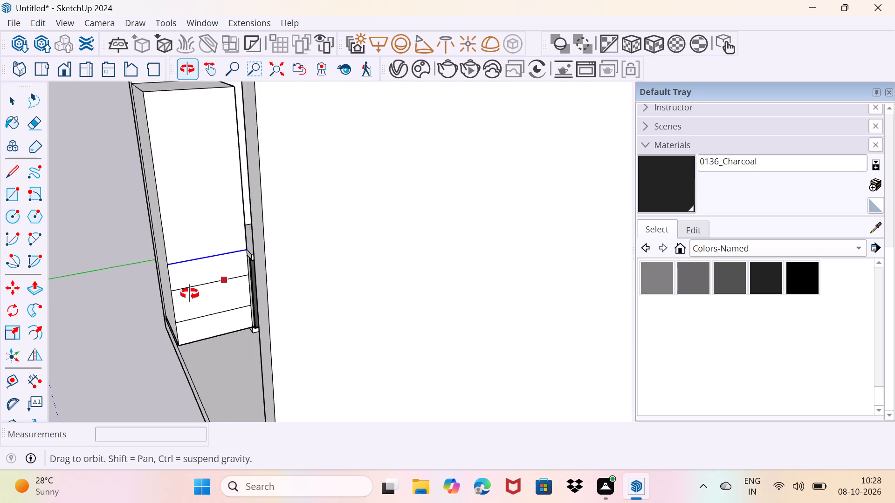
middle_click_drag(190, 294, 223, 301)
key("Escape")
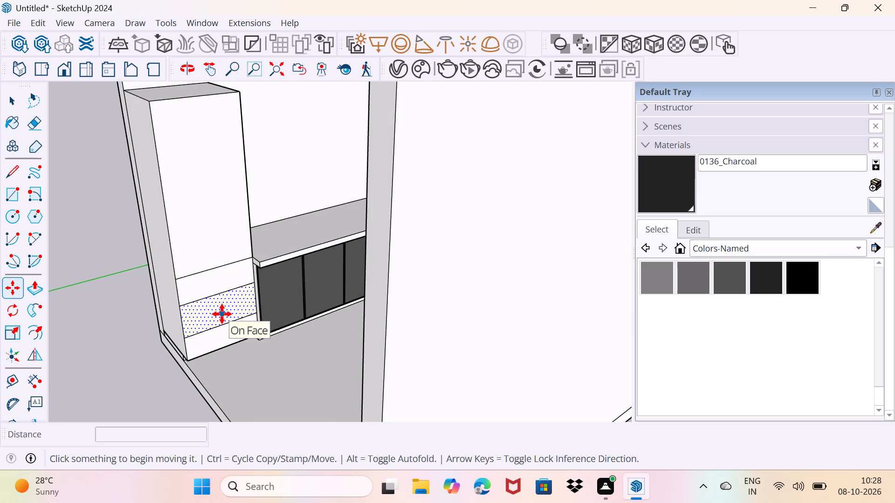
key("space")
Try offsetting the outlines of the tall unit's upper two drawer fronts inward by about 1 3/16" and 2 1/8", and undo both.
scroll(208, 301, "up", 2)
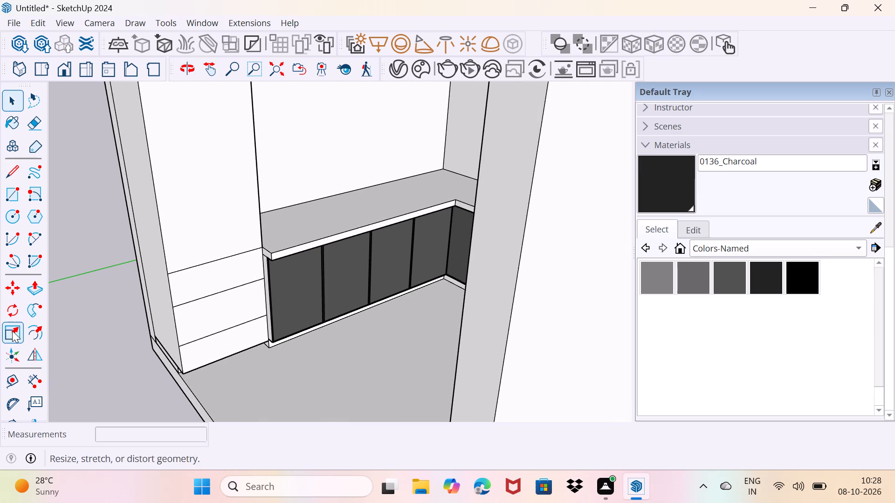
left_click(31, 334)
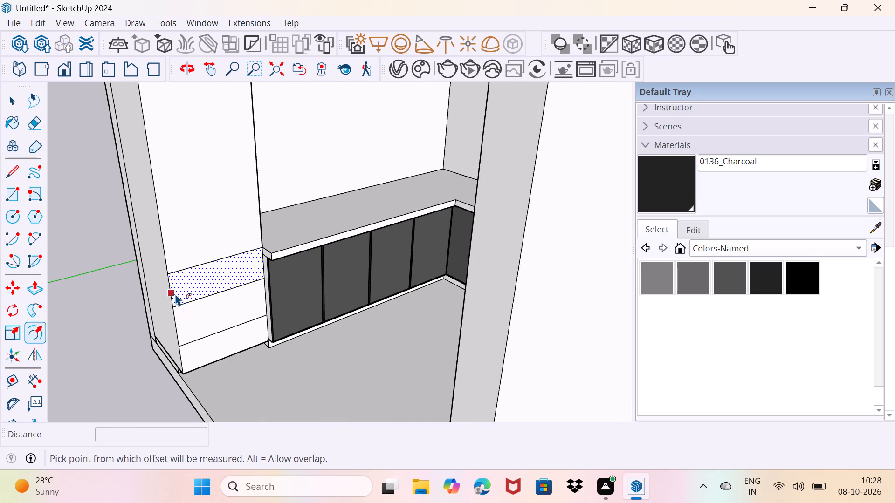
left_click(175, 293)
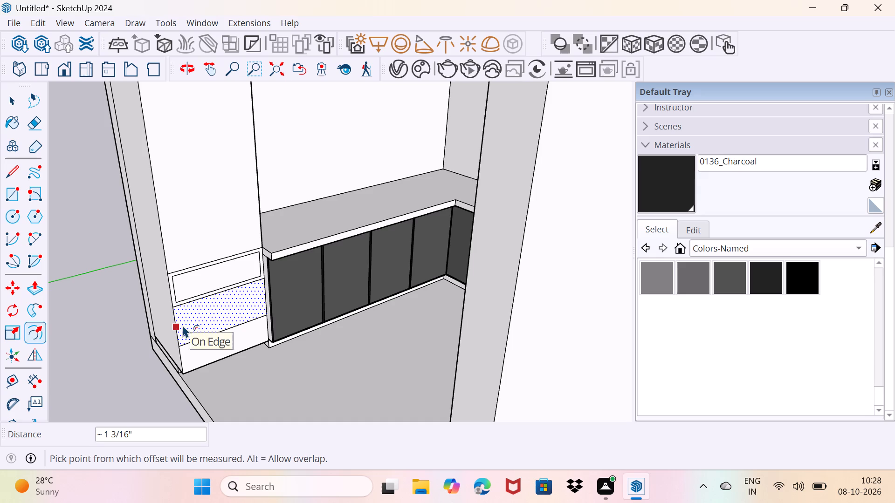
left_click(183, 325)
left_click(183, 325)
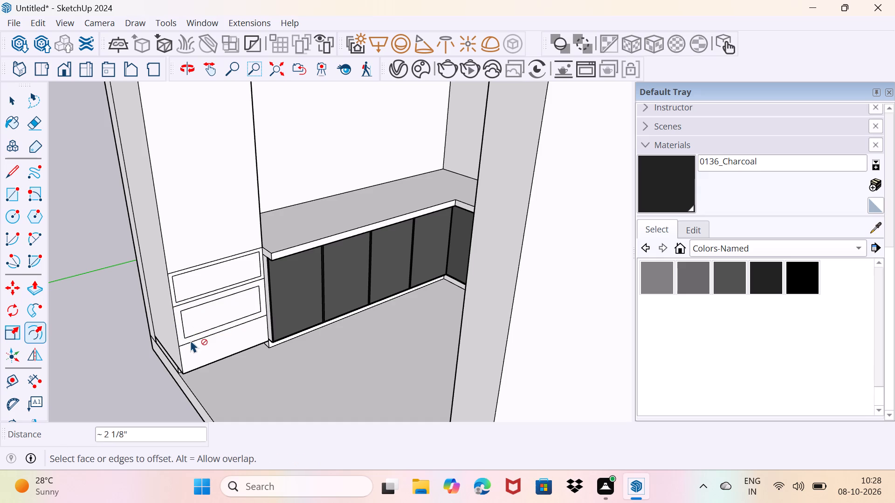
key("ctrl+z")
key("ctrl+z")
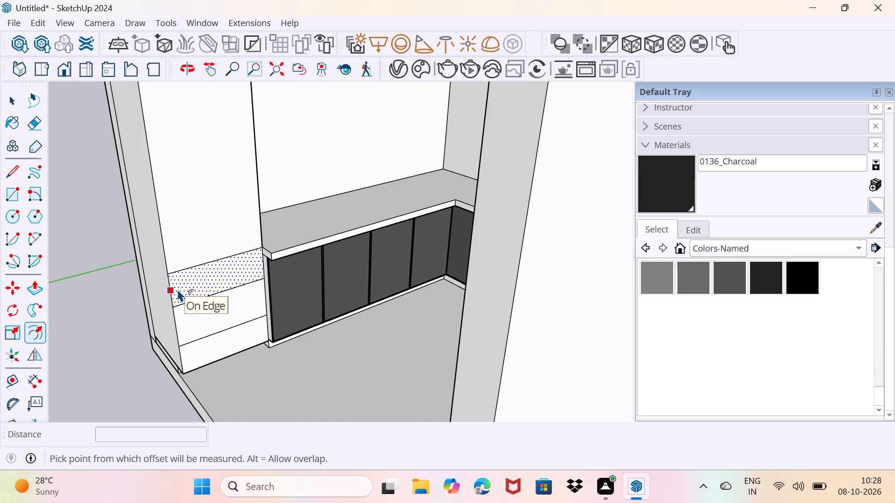
Offset the outlines of the tall unit's three lower drawer fronts inward by 0.2".
left_click(178, 289)
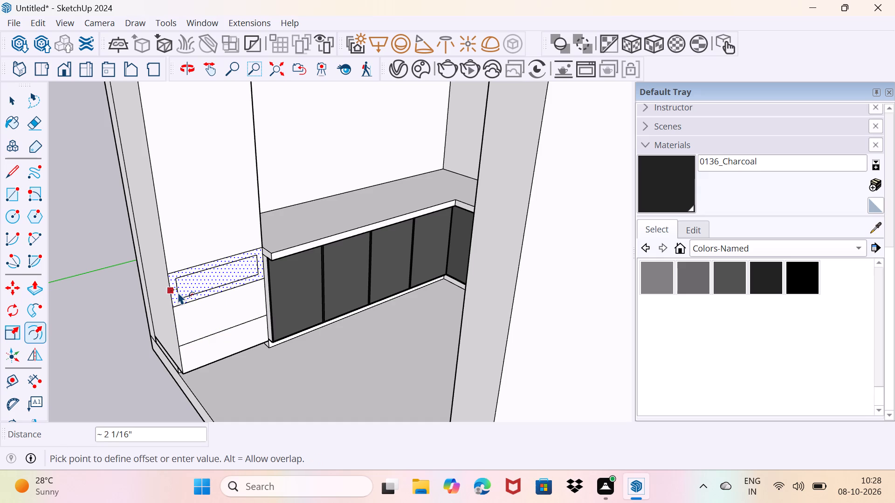
type("0,")
type("2\"")
key("Return")
key("Return")
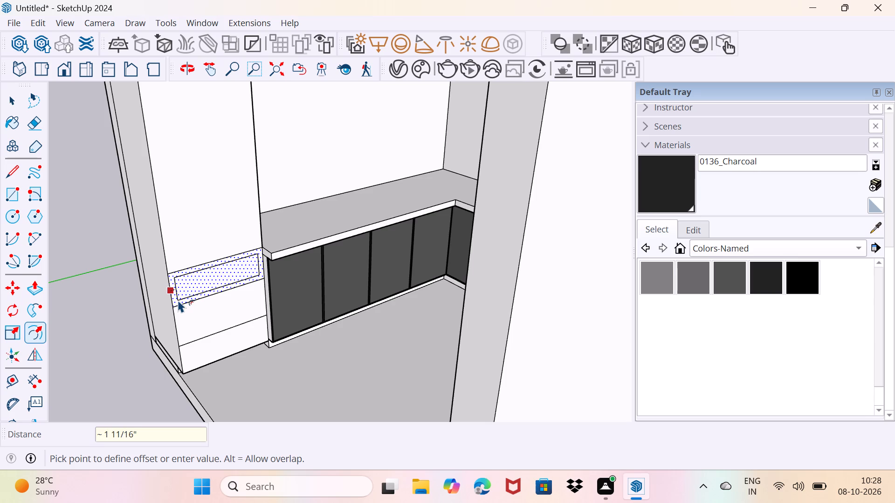
type("0.")
key("2")
key("shift+quotedbl")
key("Return")
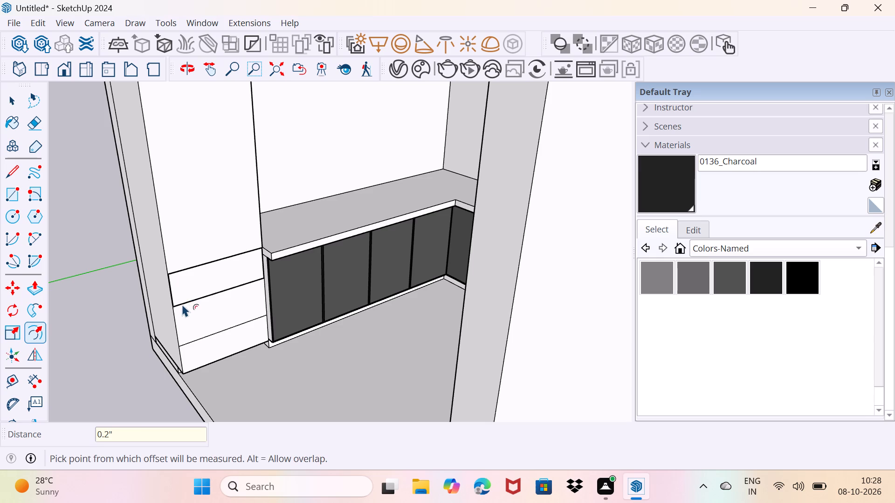
double_click(182, 334)
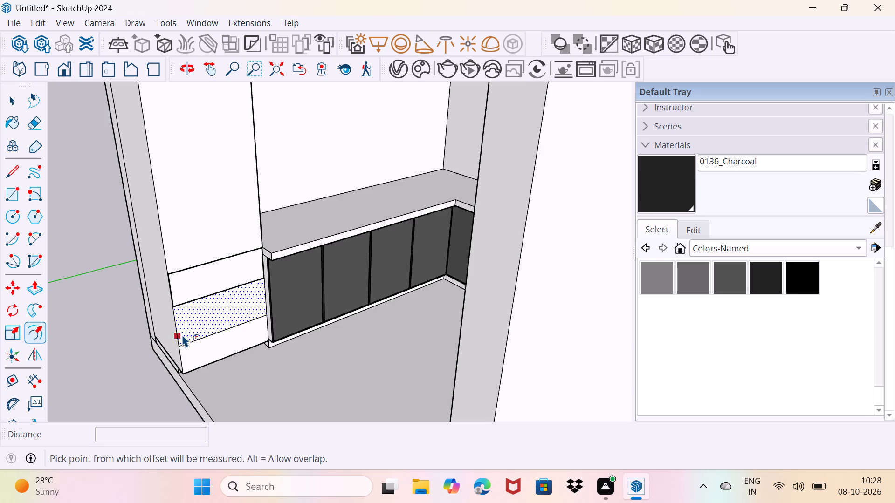
double_click(184, 355)
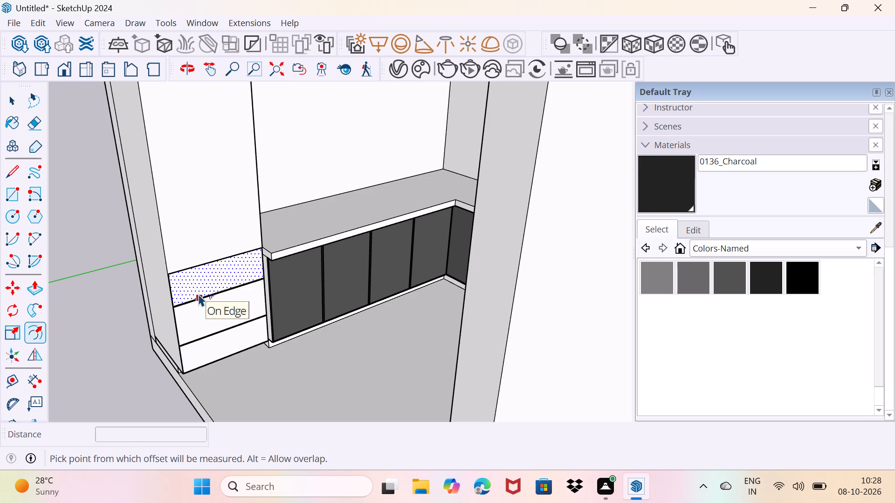
key("space")
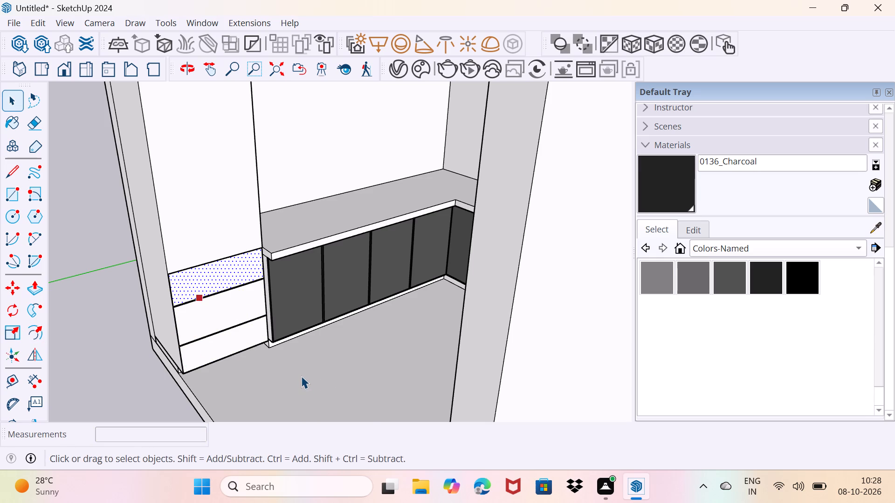
key("Escape")
key("space")
left_click_drag(105, 373, 121, 343)
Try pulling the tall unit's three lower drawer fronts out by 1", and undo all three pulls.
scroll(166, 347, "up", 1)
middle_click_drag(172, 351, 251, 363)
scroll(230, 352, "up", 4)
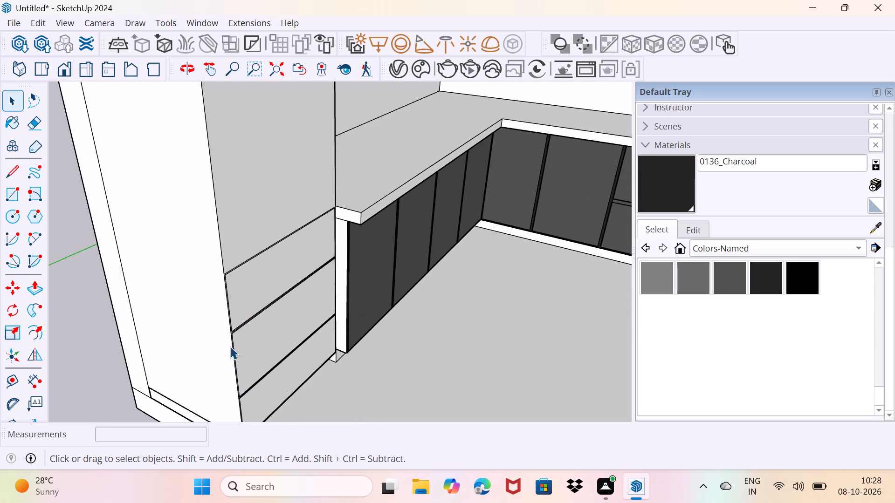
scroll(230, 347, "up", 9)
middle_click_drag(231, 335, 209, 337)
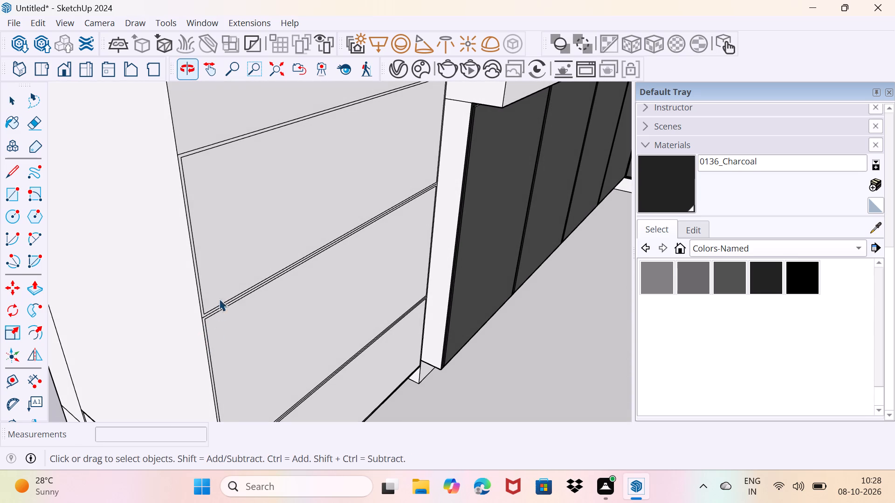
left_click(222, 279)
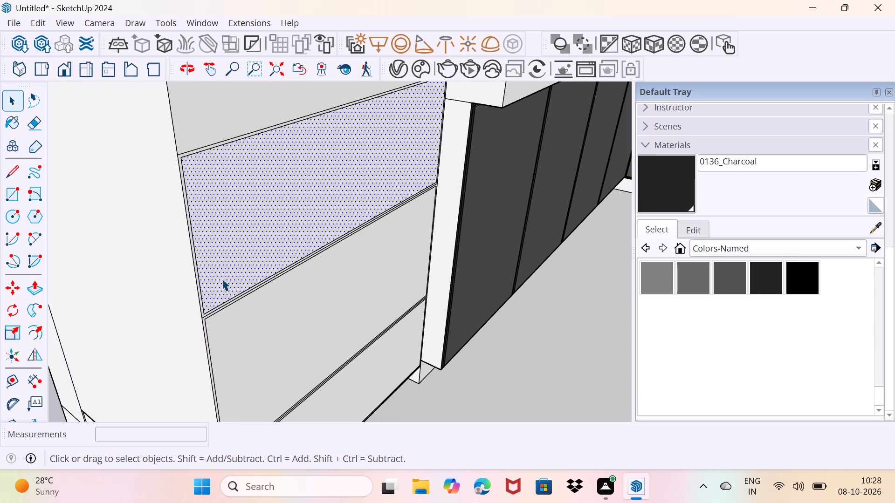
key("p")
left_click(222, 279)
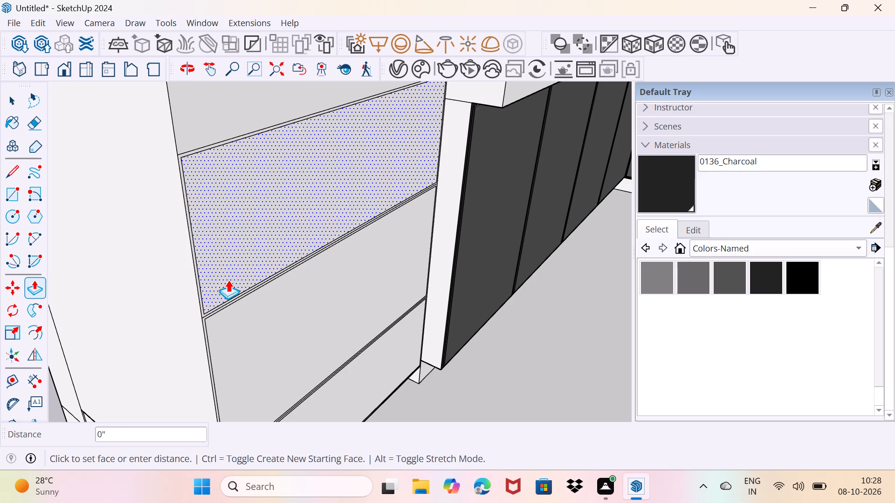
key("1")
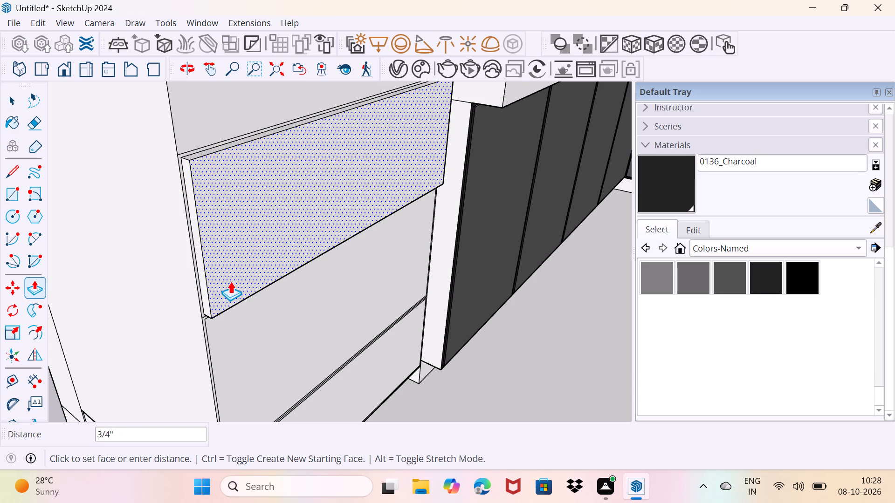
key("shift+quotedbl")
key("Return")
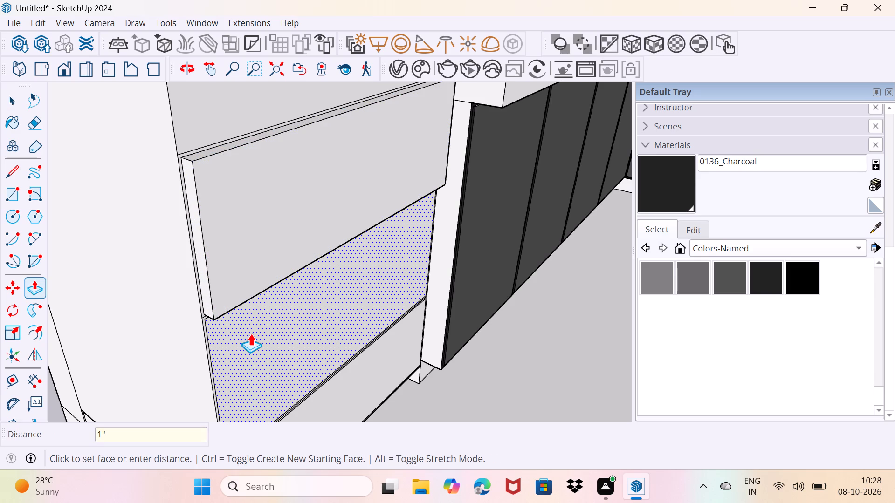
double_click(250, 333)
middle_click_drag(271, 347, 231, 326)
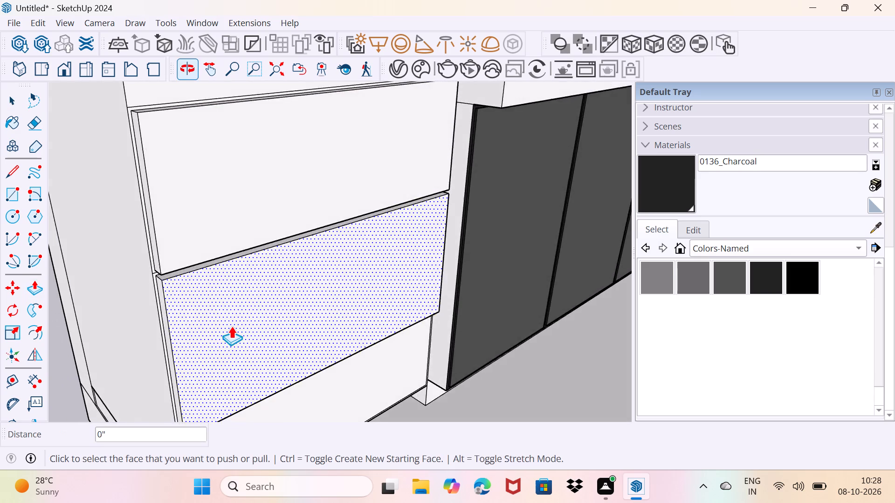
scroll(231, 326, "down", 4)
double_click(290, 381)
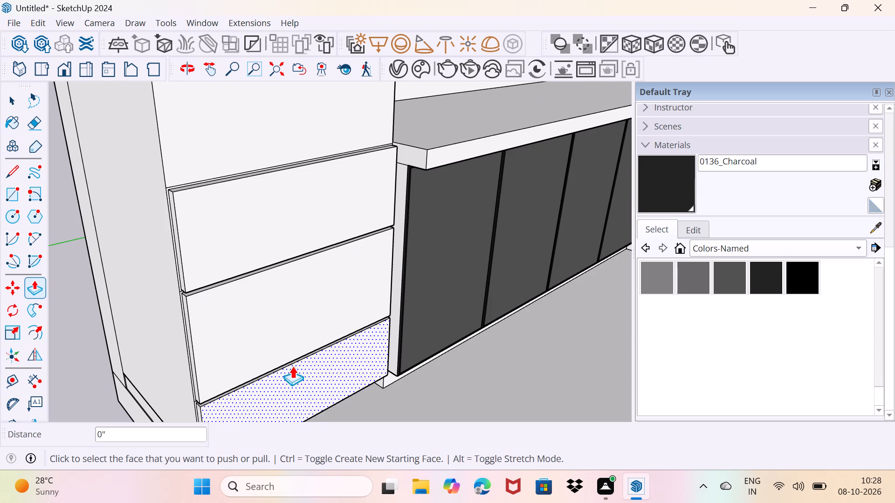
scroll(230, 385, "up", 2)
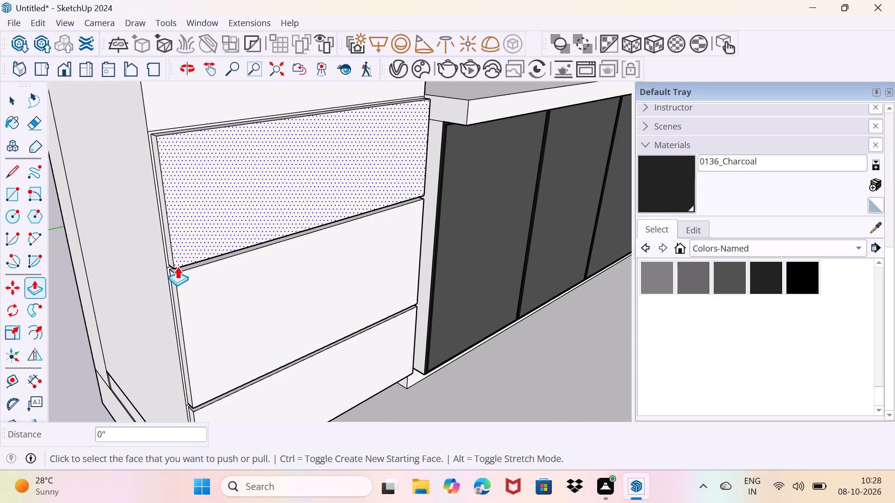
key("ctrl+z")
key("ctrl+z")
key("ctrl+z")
Erase the two original divider lines between the offset outlines of the tall unit's three lower drawer fronts.
scroll(178, 263, "up", 2)
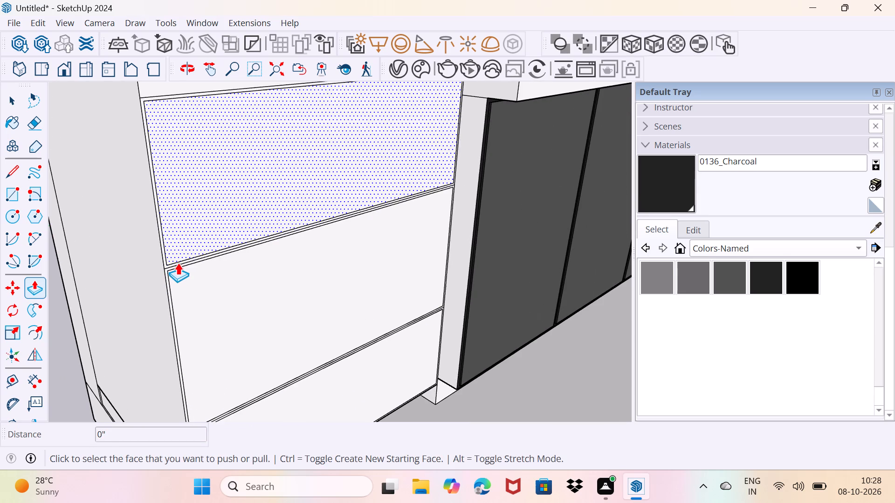
key("space")
key("e")
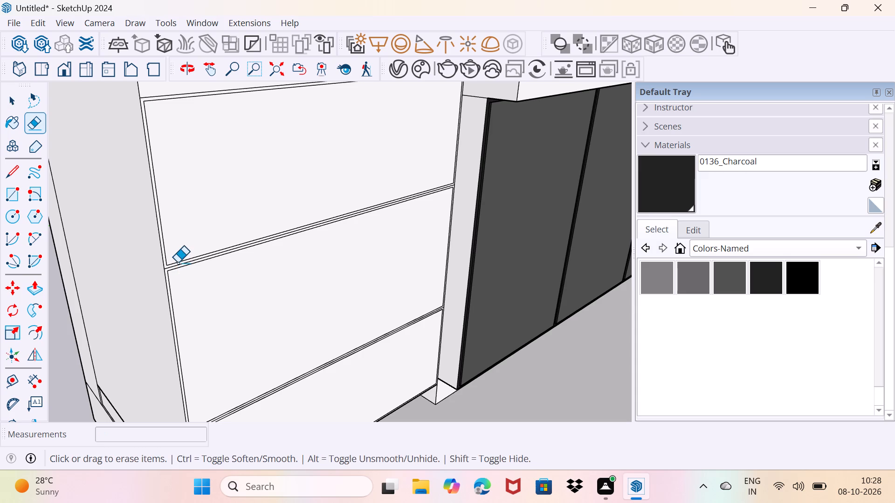
middle_click_drag(174, 266, 157, 218)
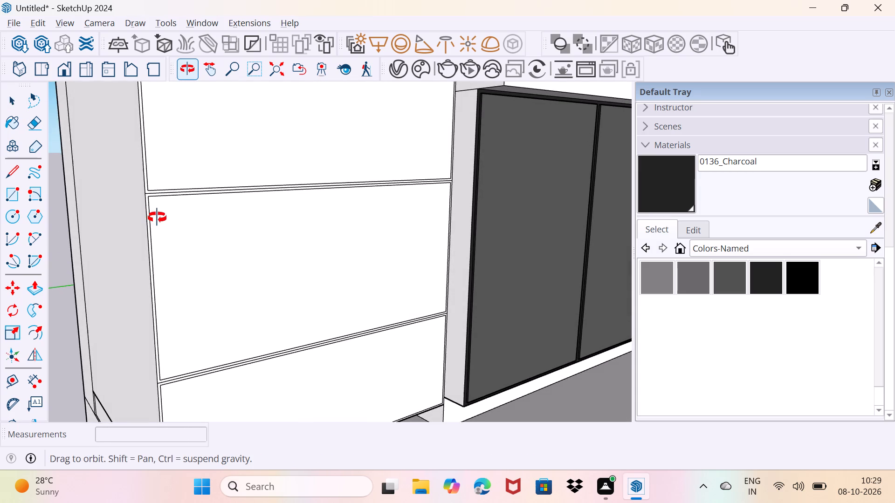
middle_click_drag(157, 218, 160, 163)
scroll(158, 166, "up", 2)
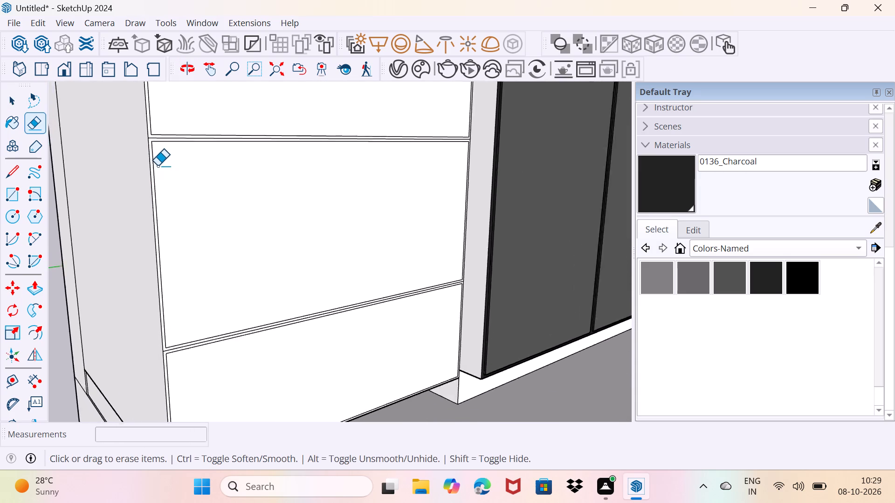
scroll(158, 166, "up", 6)
left_click(143, 110)
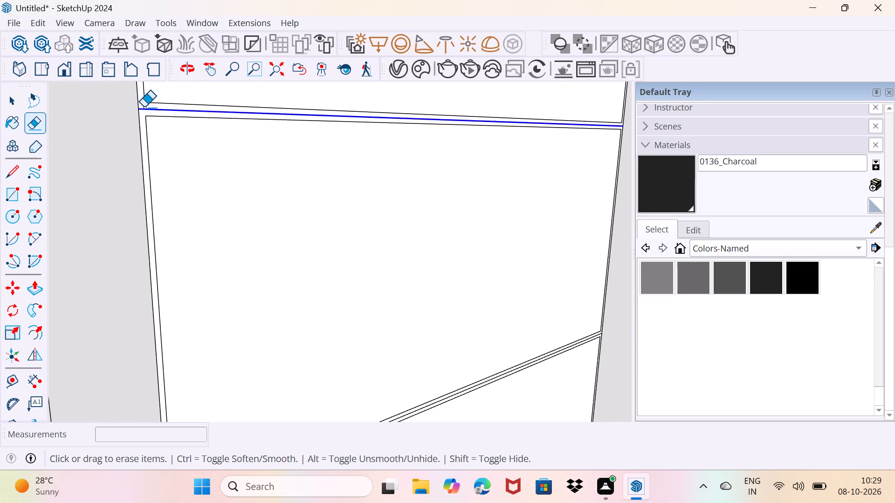
scroll(185, 197, "down", 7)
scroll(181, 388, "up", 4)
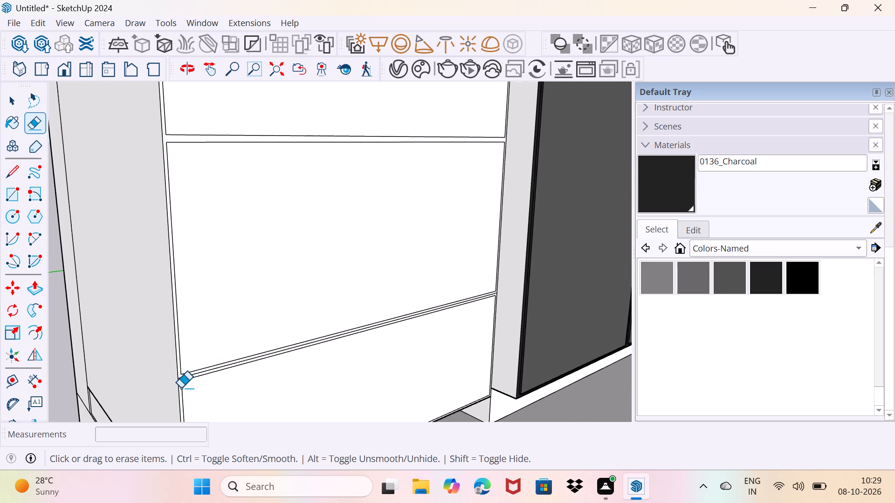
scroll(182, 388, "up", 5)
left_click(179, 365)
scroll(200, 336, "down", 2)
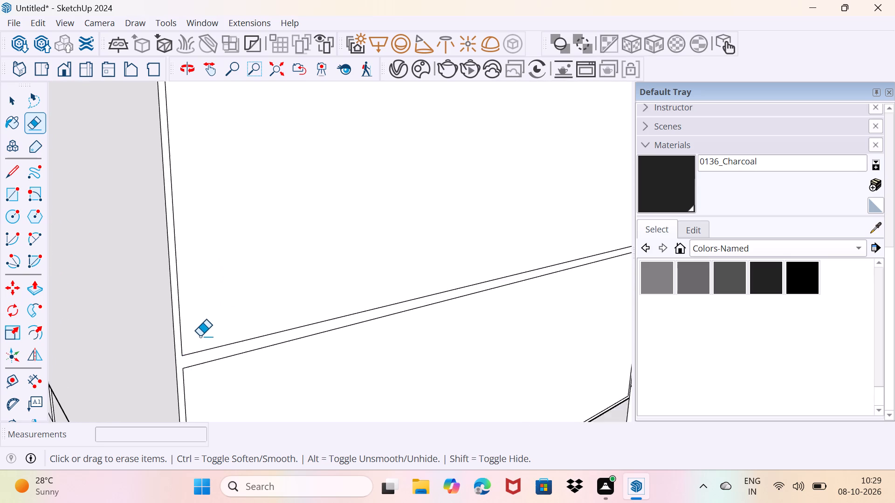
scroll(200, 336, "down", 12)
middle_click_drag(202, 206, 194, 232)
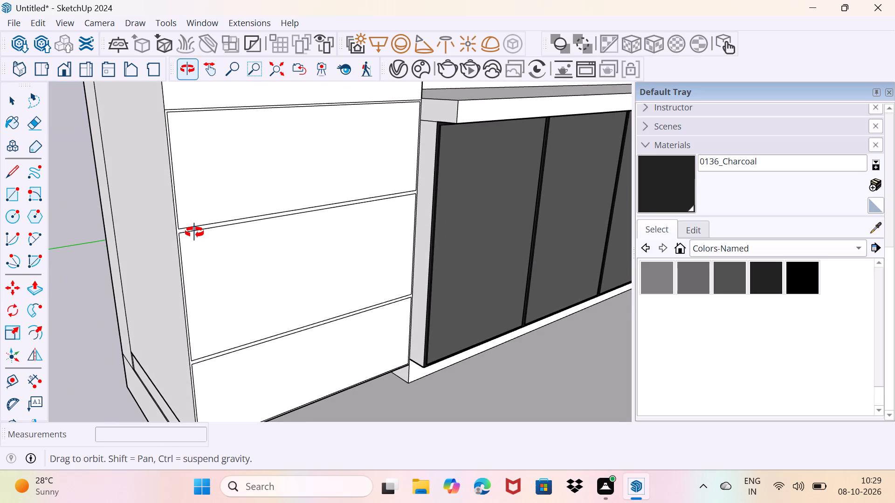
middle_click_drag(194, 232, 172, 229)
key("space")
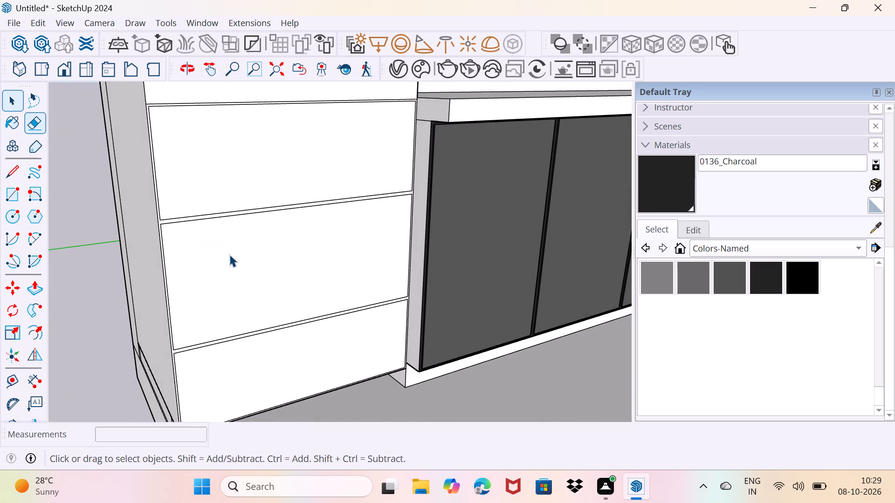
Paint the narrow gap face around the tall unit's lower drawer fronts with 0136_Charcoal.
left_click(757, 278)
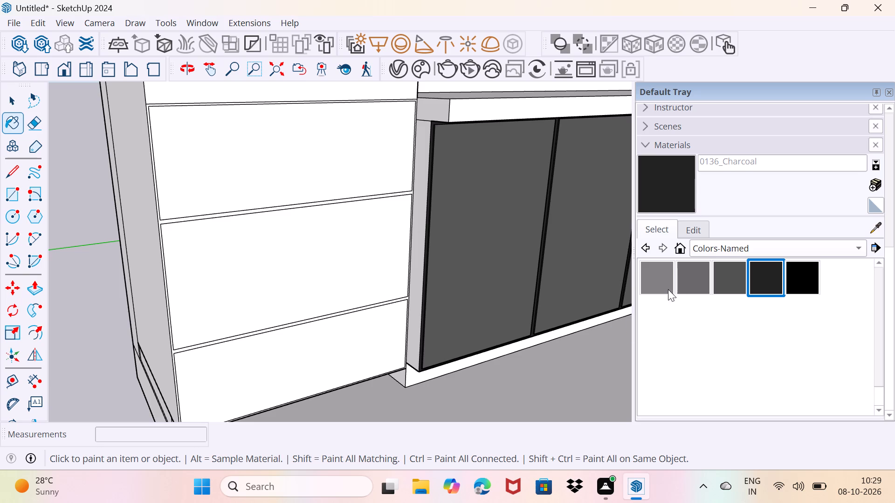
scroll(160, 375, "up", 9)
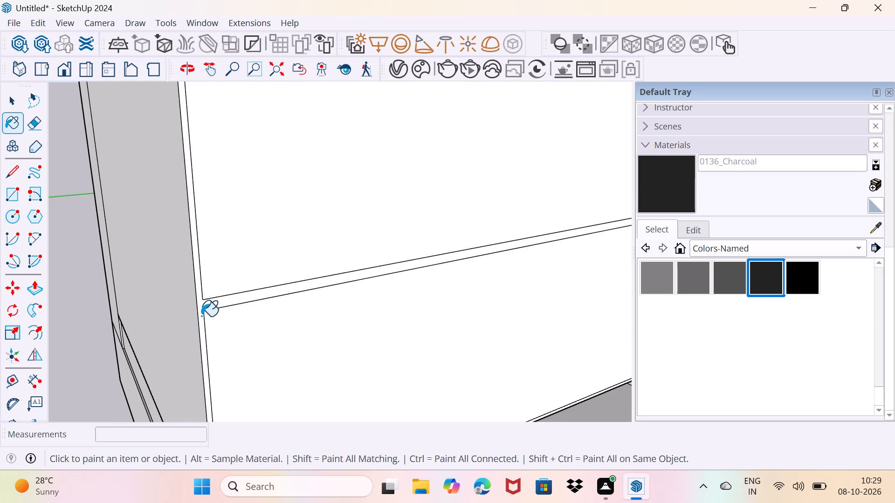
left_click(200, 307)
Paint the tall unit's three lower drawer fronts with 0135_DarkGray.
scroll(244, 305, "down", 7)
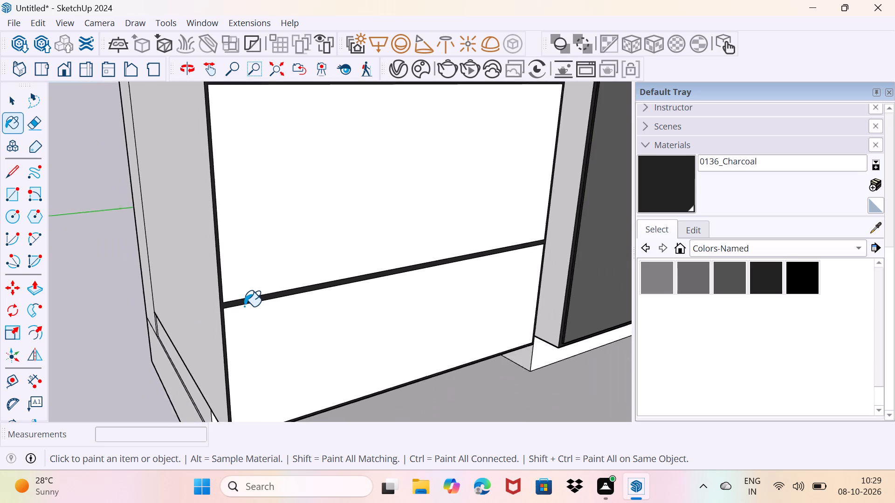
scroll(244, 306, "down", 5)
left_click(735, 286)
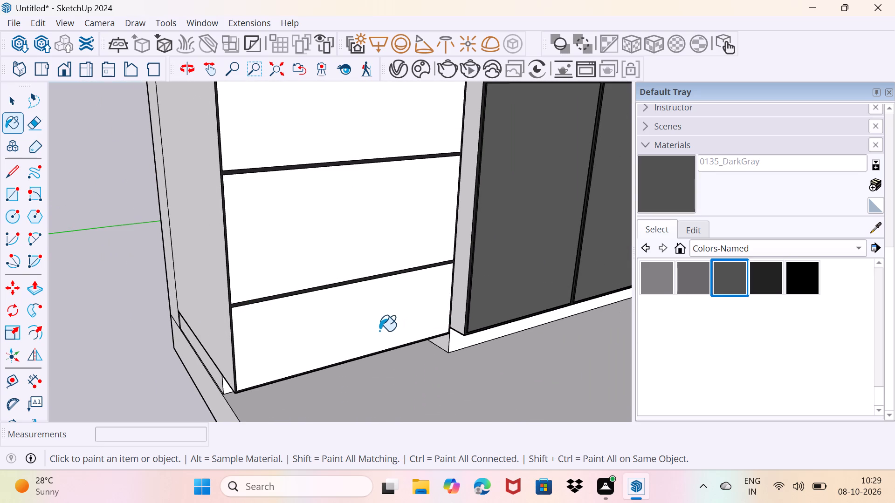
left_click(379, 331)
left_click(337, 255)
left_click(289, 140)
scroll(334, 219, "down", 3)
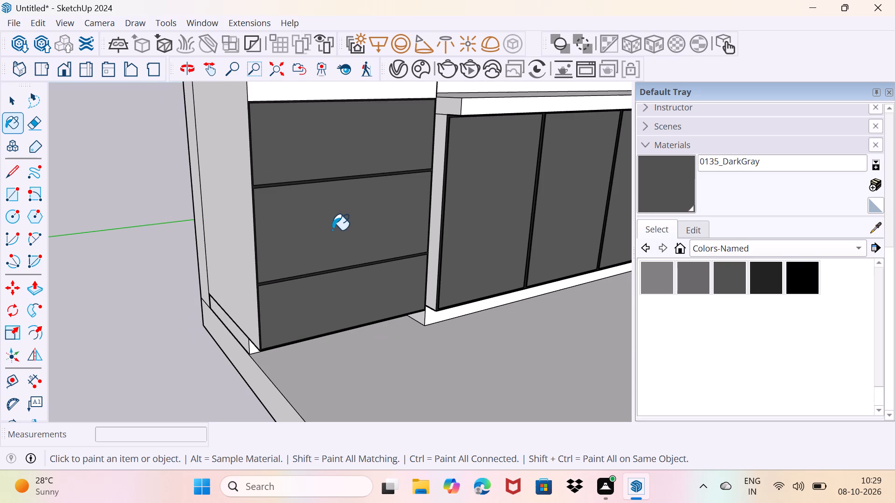
key("space")
Pull the tall unit's top lower-drawer front outward by 1" with Push/Pull.
middle_click_drag(317, 236, 355, 326)
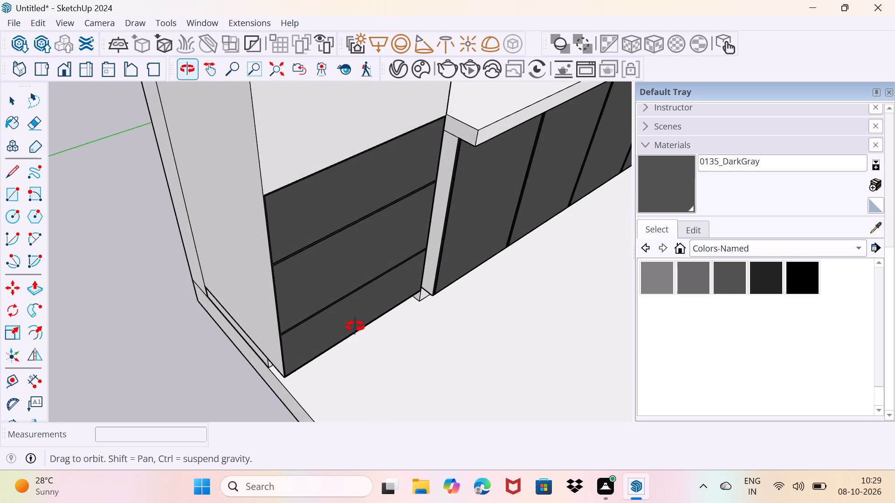
middle_click_drag(355, 326, 356, 322)
left_click(321, 199)
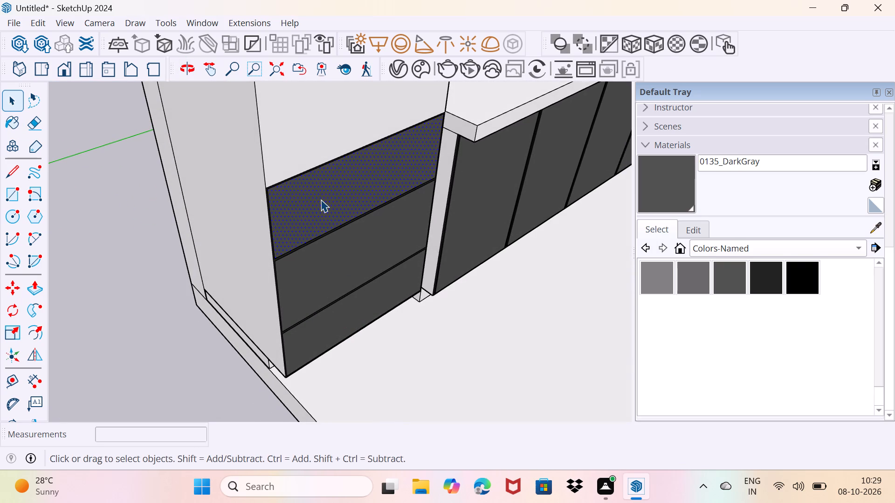
key("p")
key("Return")
left_click(321, 199)
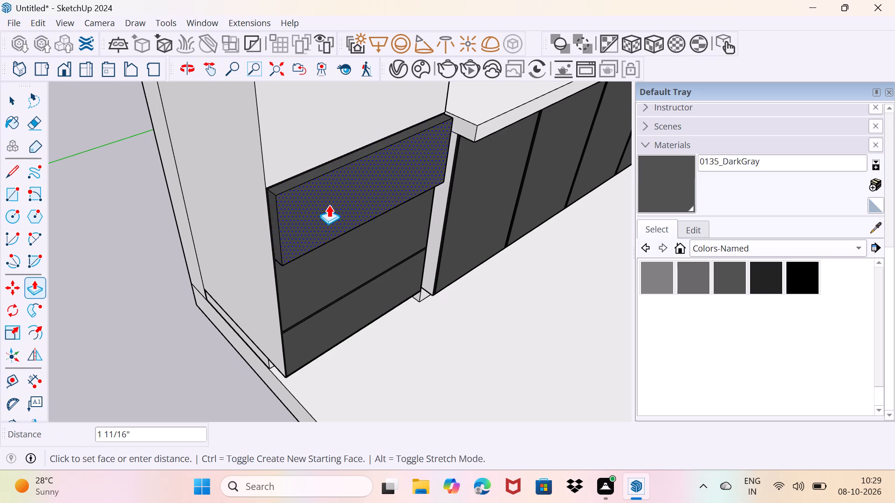
key("1")
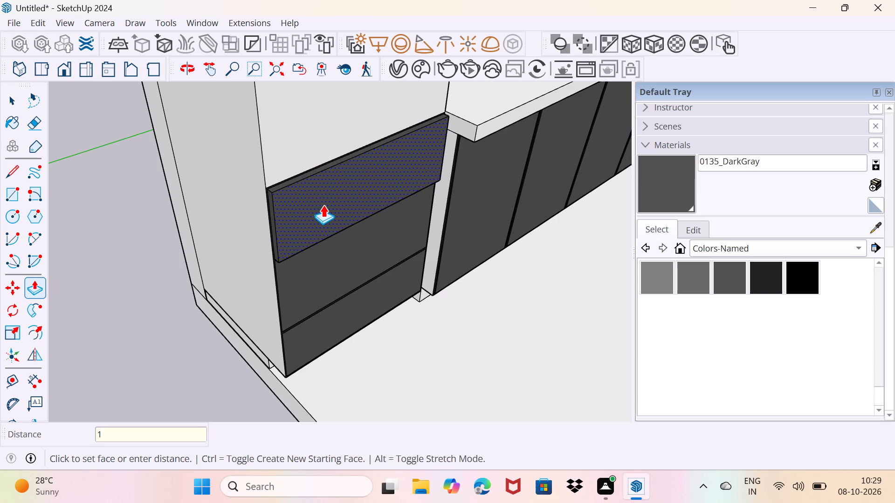
key("shift+quotedbl")
key("Return")
Pull the tall unit's middle and bottom drawer fronts outward by 1" to match the top one.
double_click(327, 262)
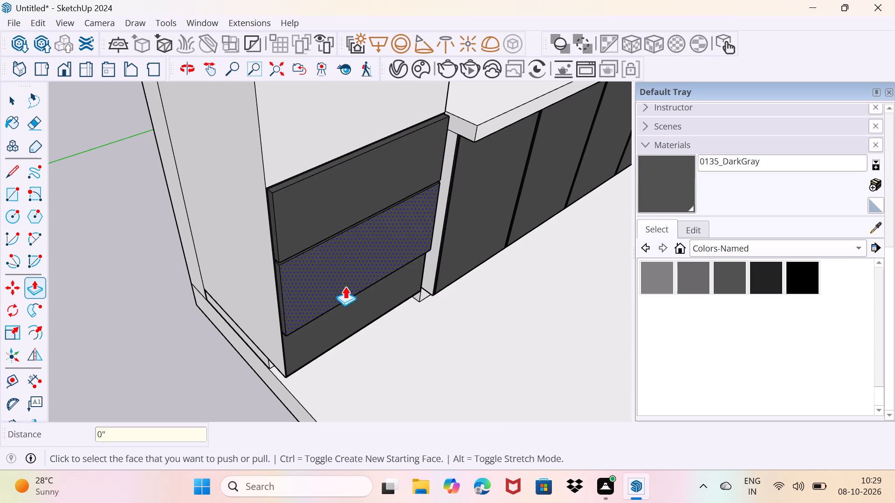
double_click(347, 319)
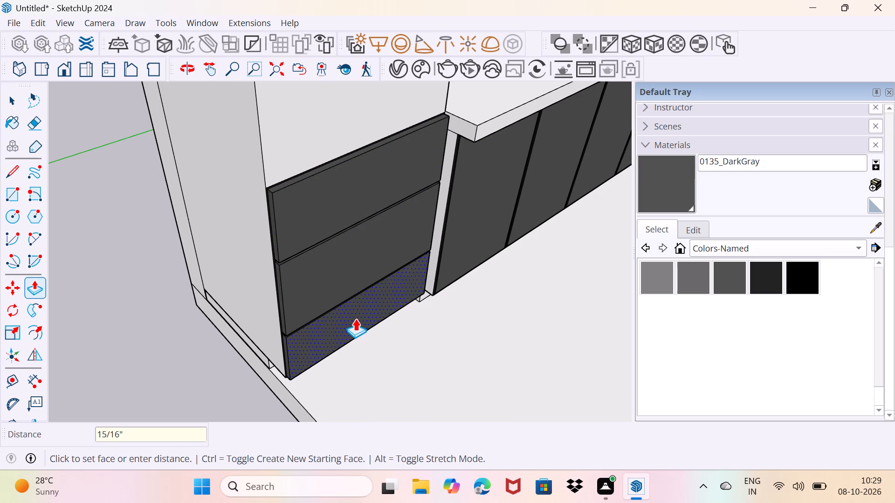
key("0")
type(",1")
key("BackSpace")
key("BackSpace")
key("BackSpace")
type("1\"")
key("Return")
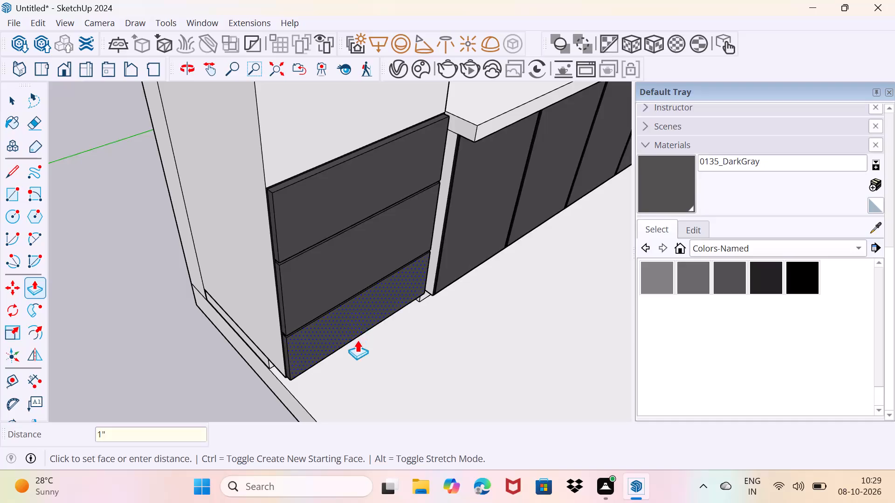
scroll(358, 344, "down", 1)
middle_click_drag(360, 346, 447, 244)
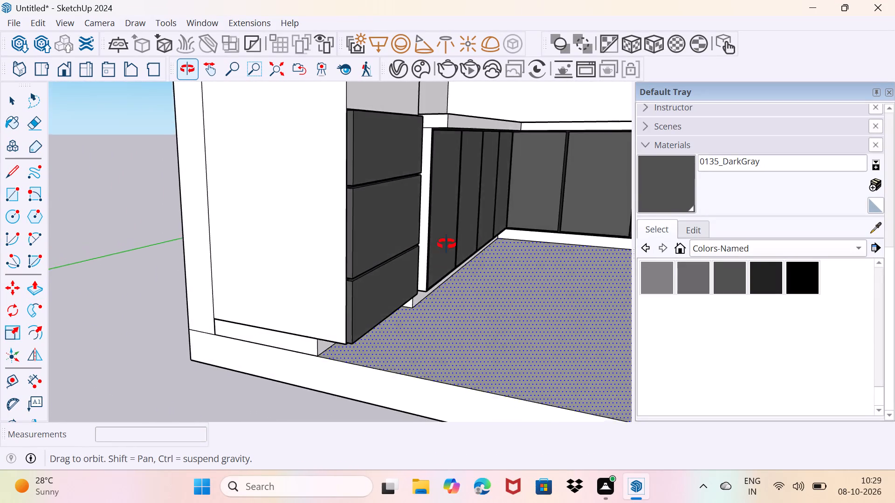
middle_click_drag(447, 244, 325, 353)
scroll(326, 282, "down", 1)
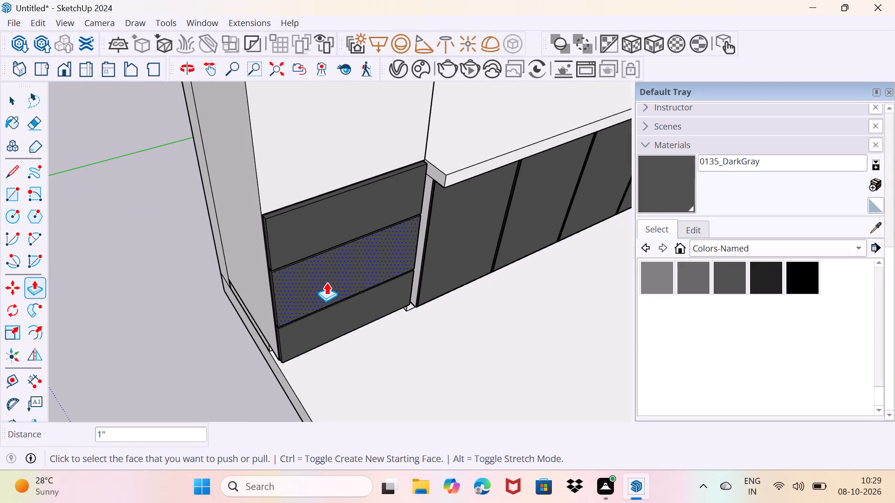
key("space")
Draw a rectangle about 10 1/2" by 2' 6 1/4" on the tall unit's face, directly above the drawer fronts.
scroll(350, 281, "down", 3)
middle_click_drag(348, 284, 294, 289)
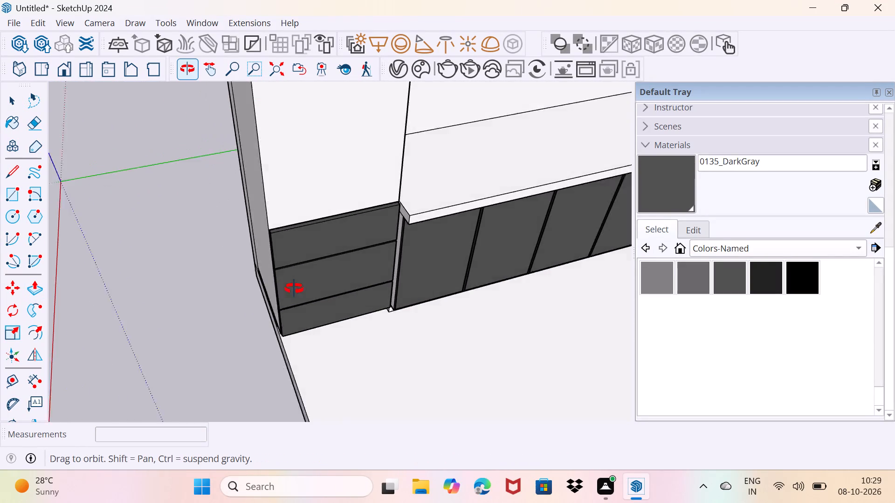
middle_click_drag(294, 289, 293, 313)
key("r")
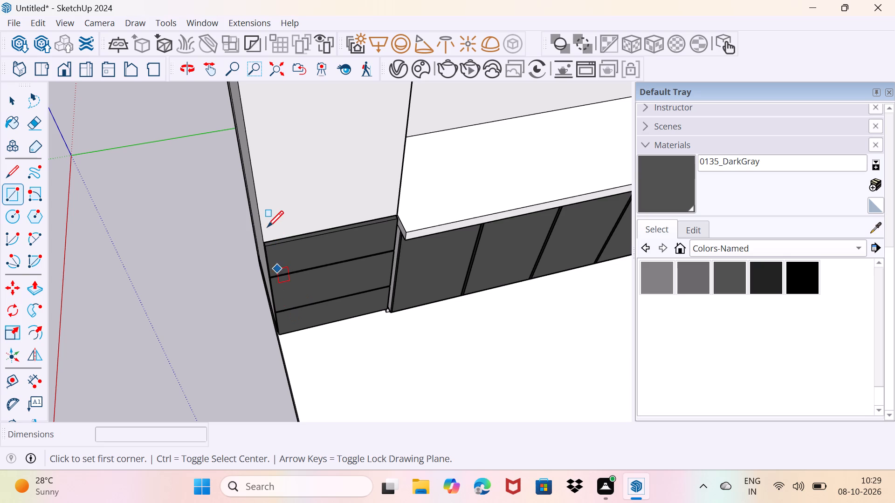
scroll(299, 251, "up", 1)
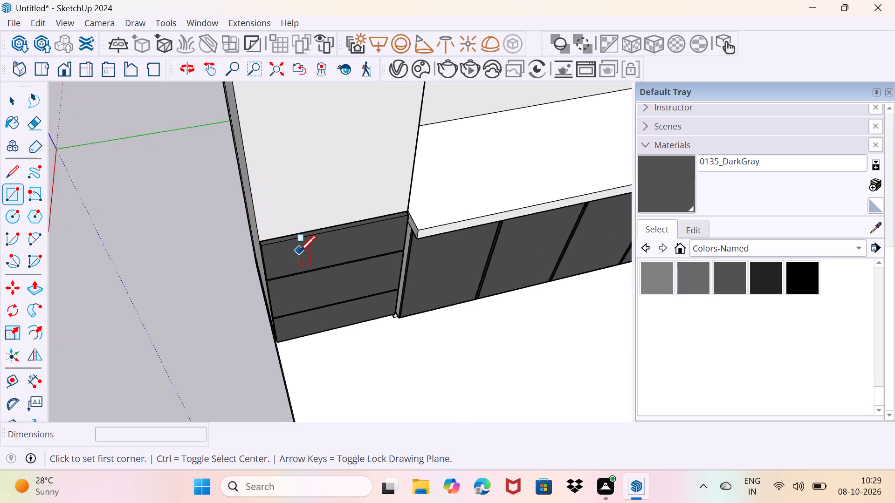
scroll(299, 251, "up", 2)
middle_click_drag(299, 251, 283, 258)
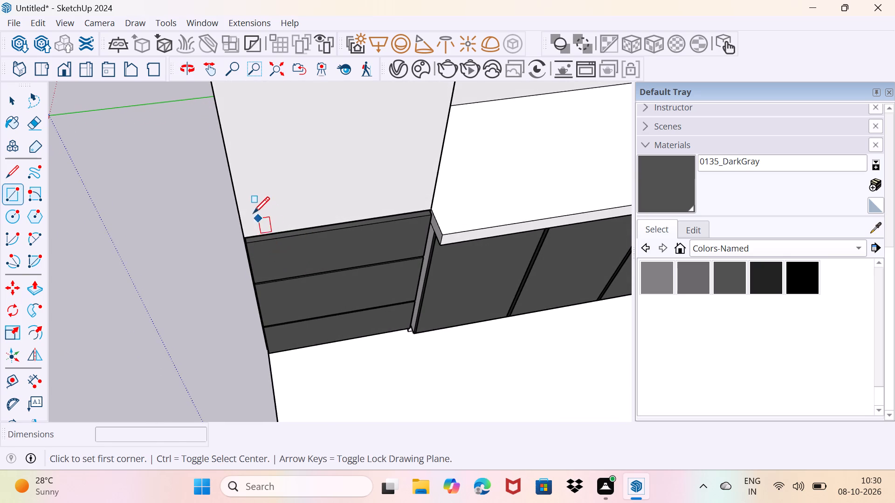
left_click(236, 190)
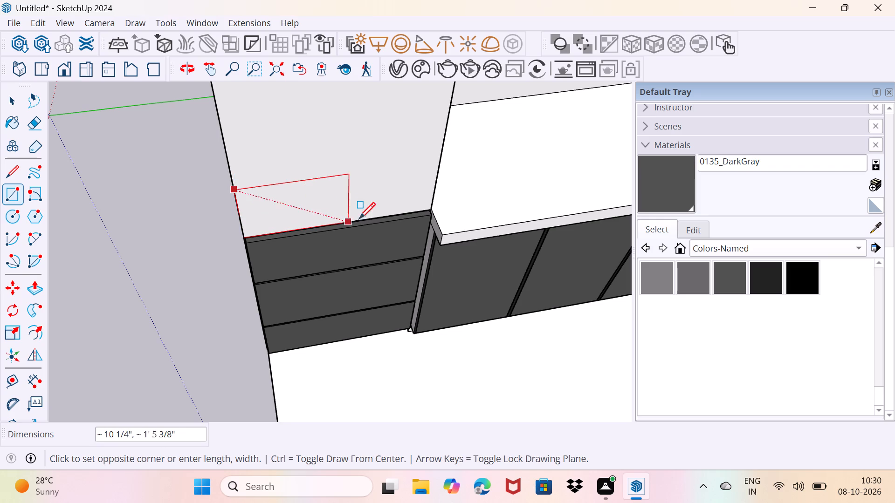
left_click(426, 208)
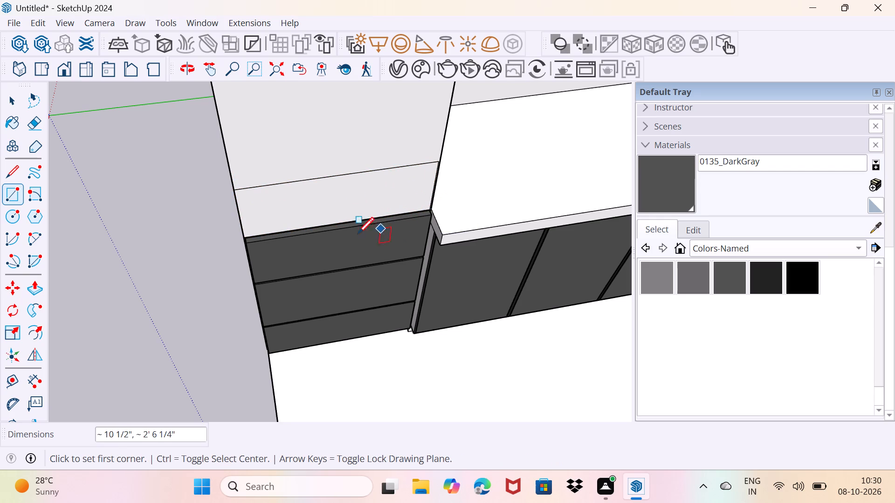
key("space")
Move the new rectangle's vertical edge beside the countertop onto the tall unit's outer edge to close the narrow gap.
middle_click_drag(347, 262, 245, 215)
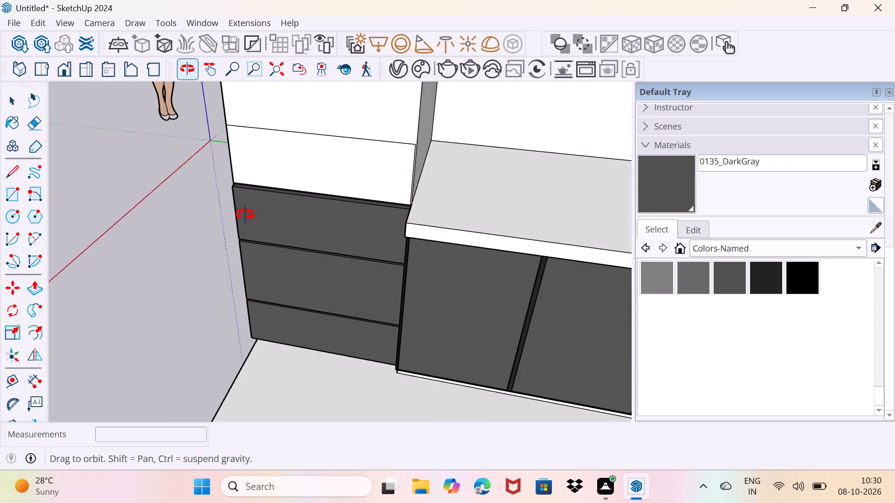
middle_click_drag(245, 215, 263, 219)
scroll(406, 184, "up", 7)
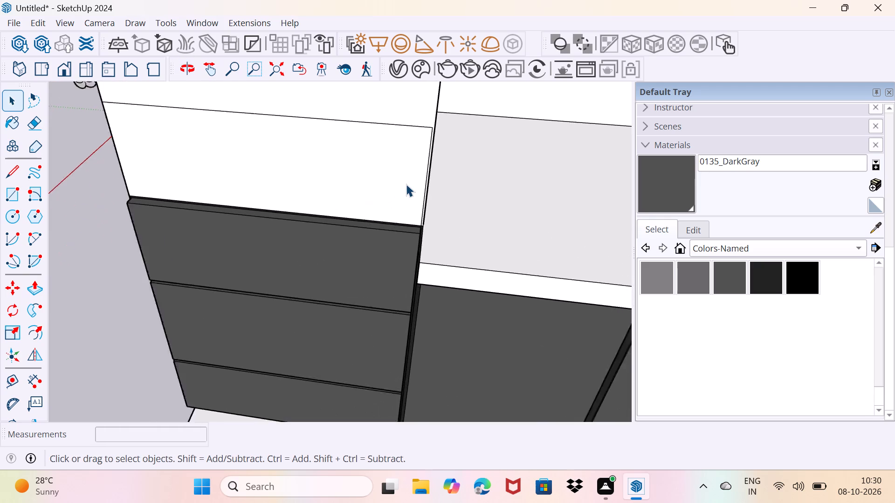
scroll(406, 184, "up", 2)
middle_click_drag(412, 186, 358, 168)
scroll(420, 165, "up", 3)
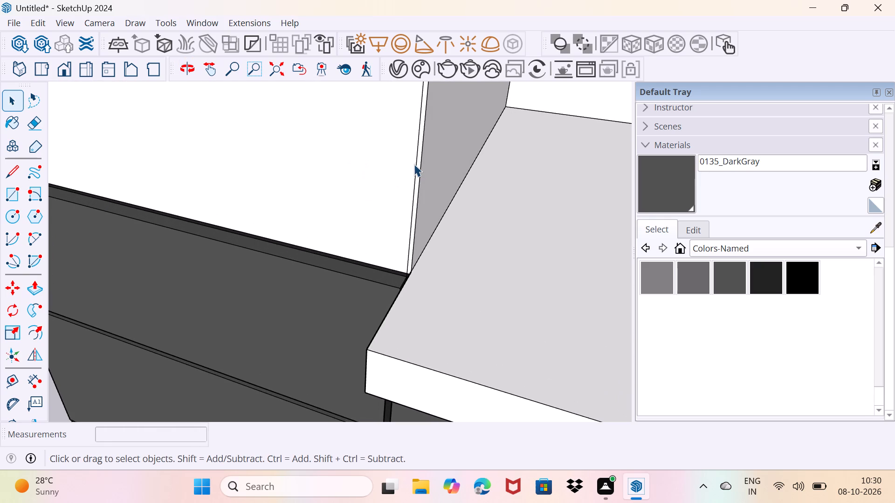
left_click(414, 163)
left_click(417, 164)
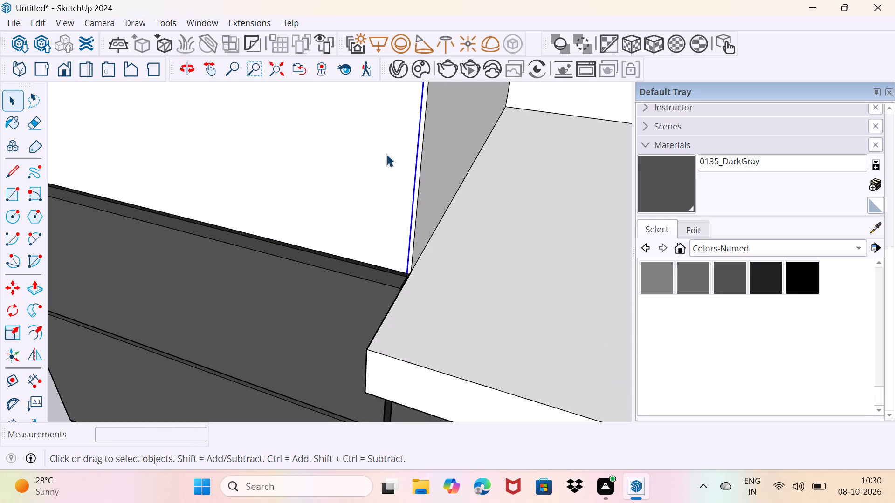
key("m")
left_click(412, 177)
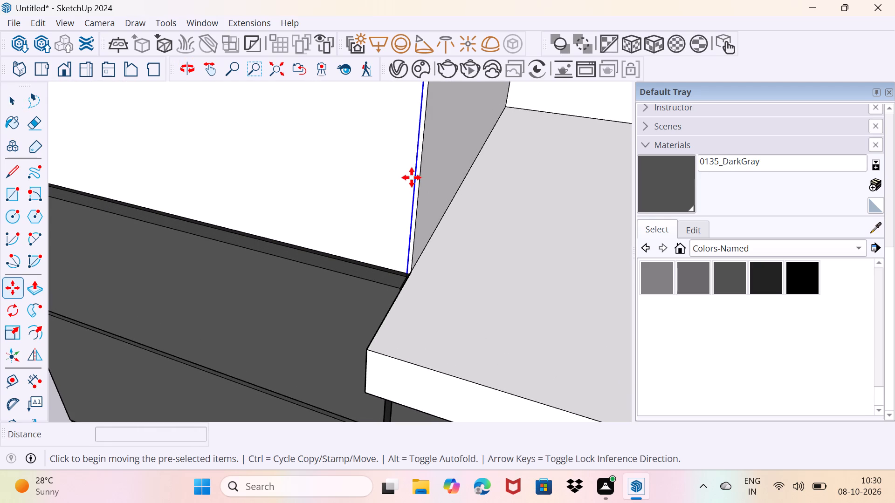
left_click(420, 176)
scroll(399, 185, "down", 8)
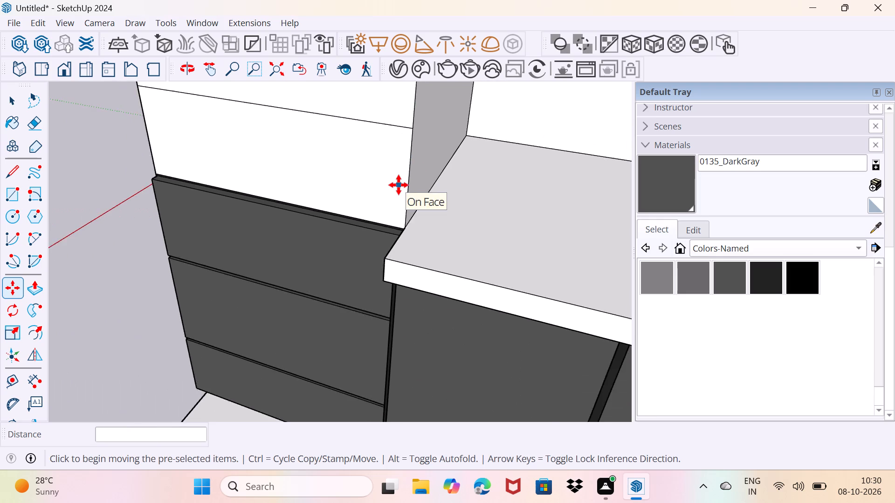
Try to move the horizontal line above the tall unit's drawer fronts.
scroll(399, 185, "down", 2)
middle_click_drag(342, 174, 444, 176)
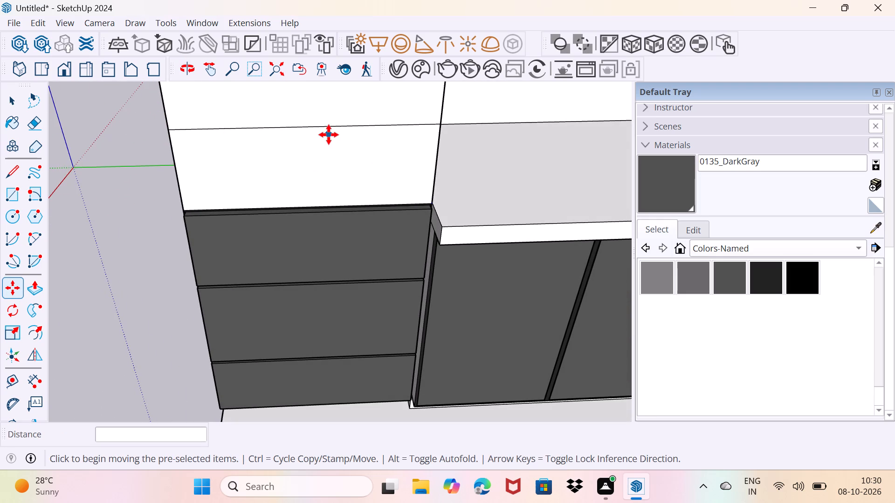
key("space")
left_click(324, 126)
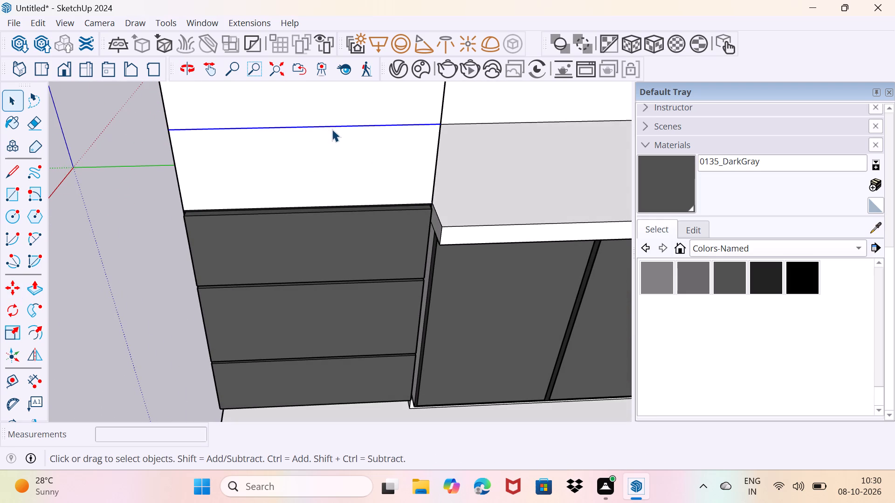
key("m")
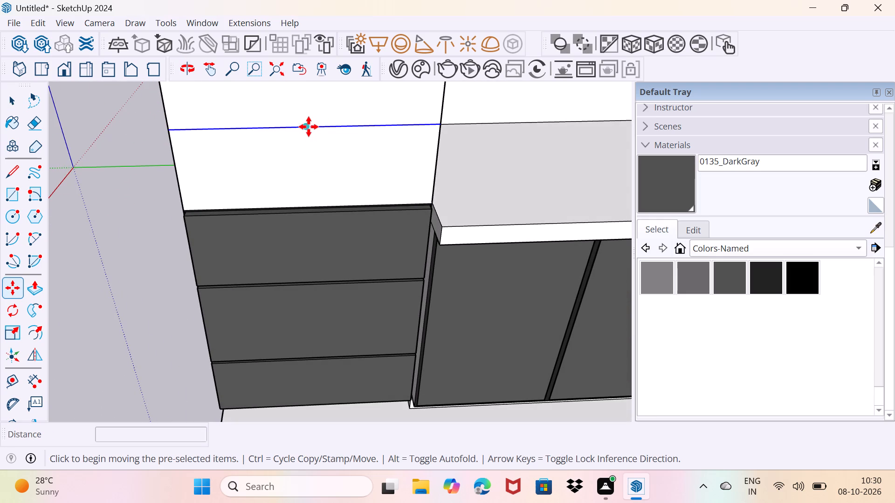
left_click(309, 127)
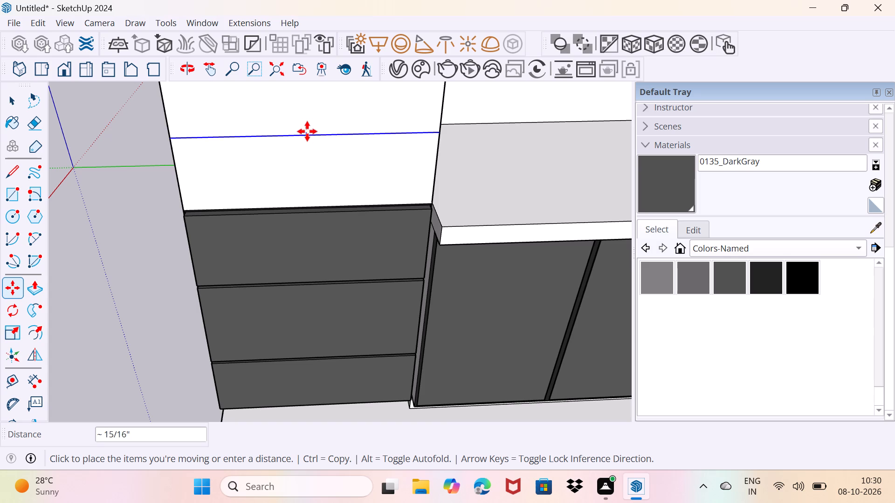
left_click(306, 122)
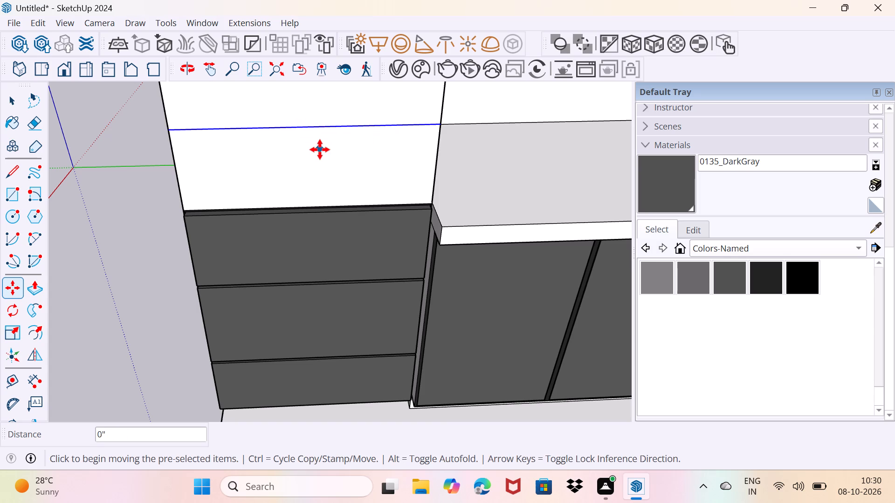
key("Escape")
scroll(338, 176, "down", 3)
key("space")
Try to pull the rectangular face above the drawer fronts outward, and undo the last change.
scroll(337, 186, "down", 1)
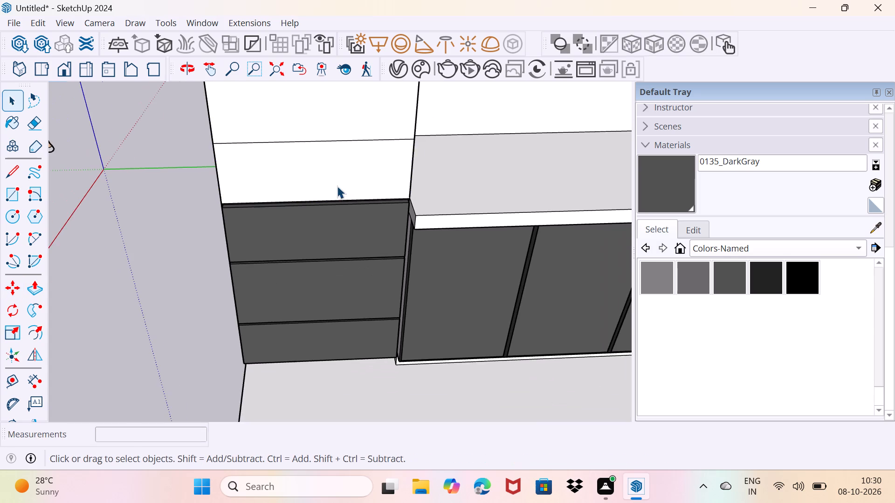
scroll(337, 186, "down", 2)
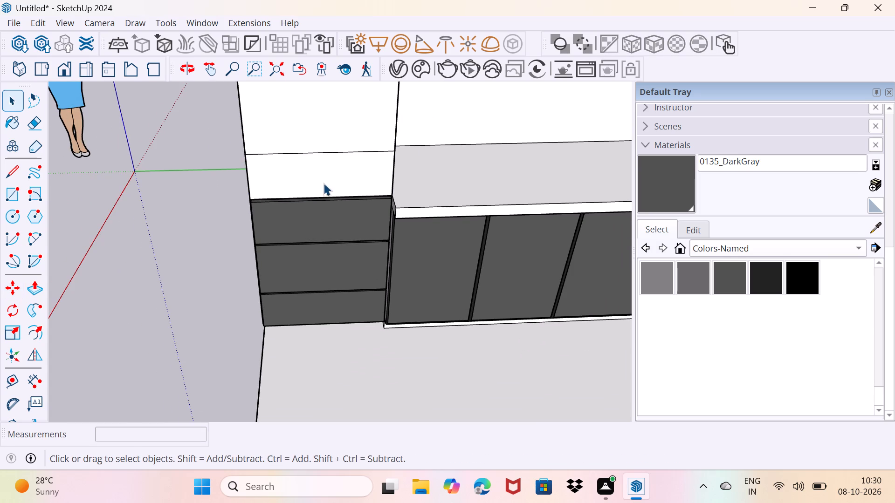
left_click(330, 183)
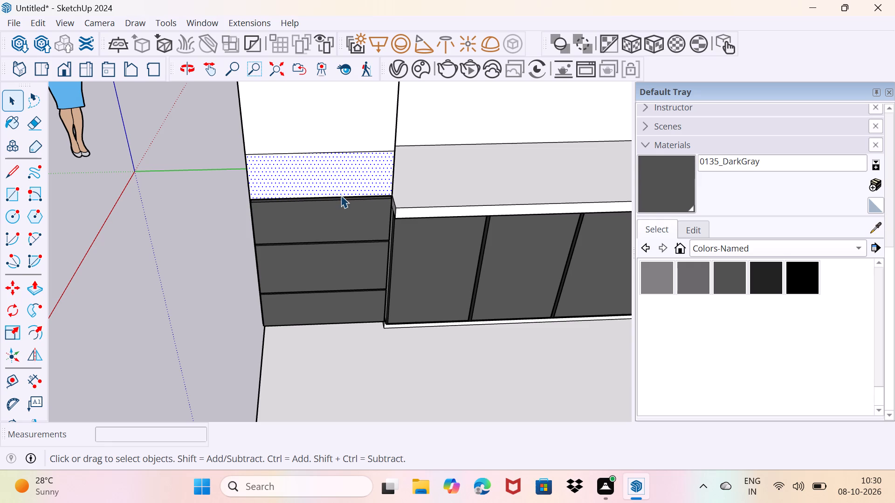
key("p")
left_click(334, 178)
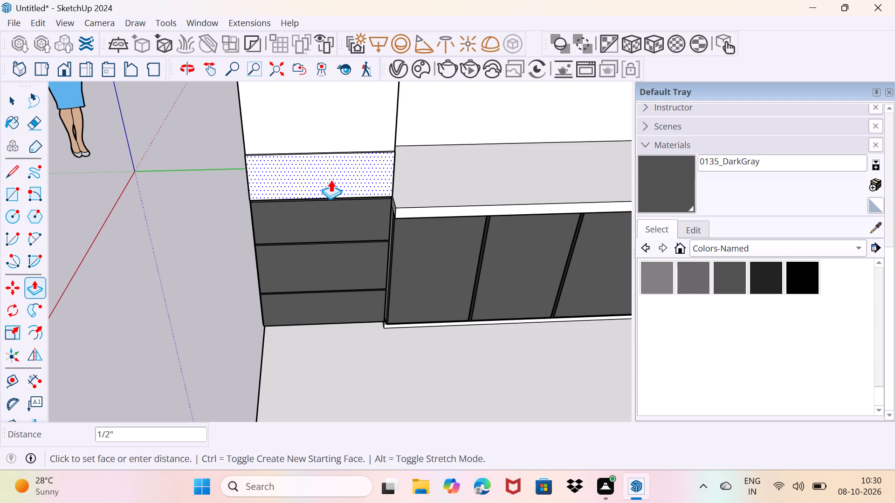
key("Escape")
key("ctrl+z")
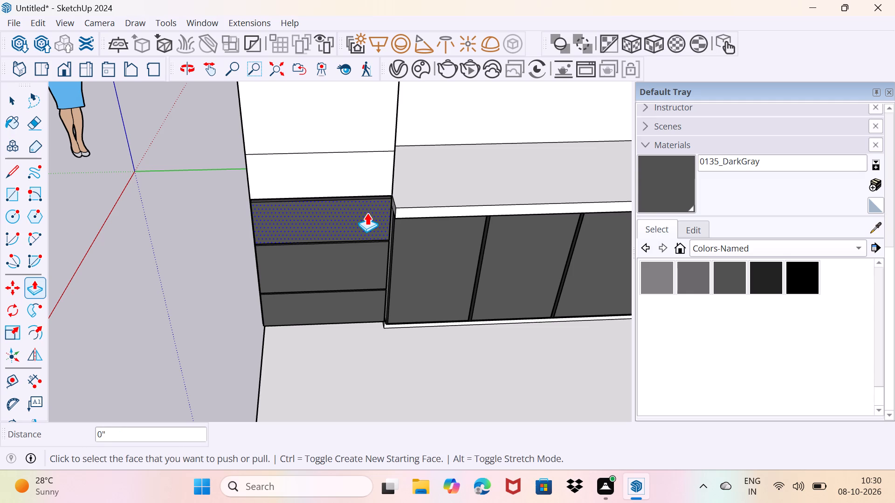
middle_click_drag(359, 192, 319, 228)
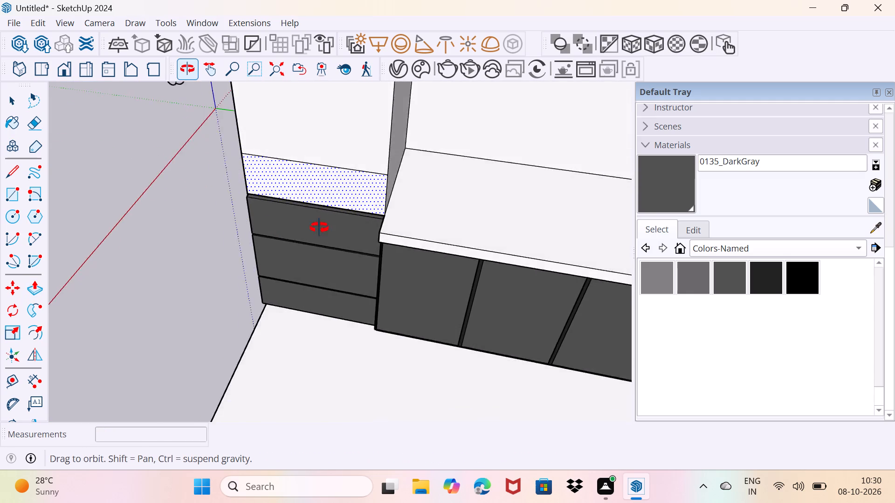
Offset the outline of the rectangular face above the tall unit's drawer fronts inward by about 11/16".
middle_click_drag(319, 228, 363, 232)
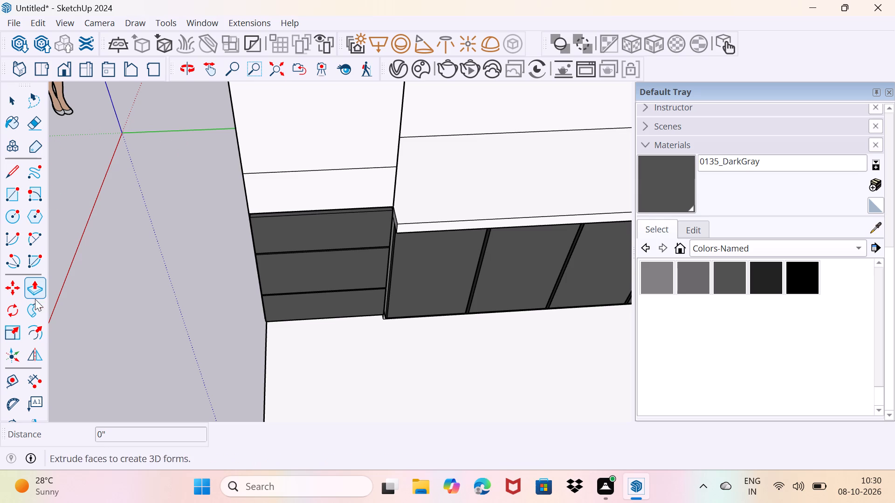
left_click(34, 334)
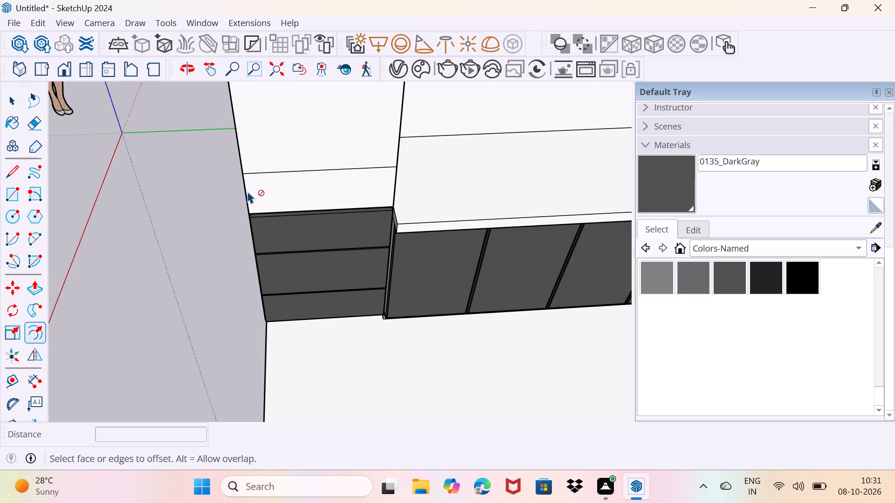
left_click(253, 189)
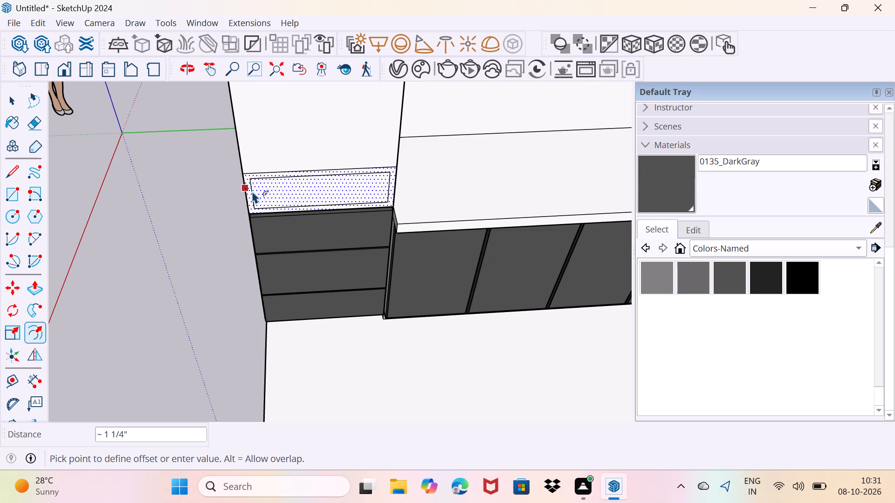
left_click(249, 192)
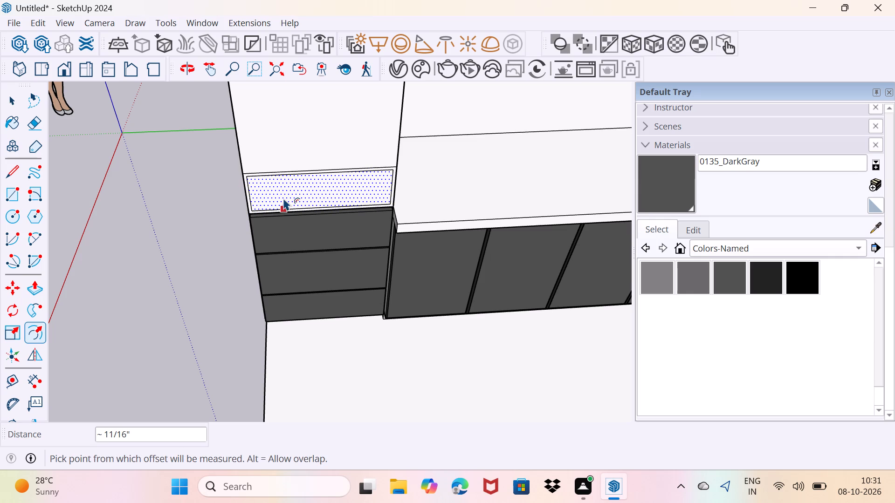
key("space")
key("Escape")
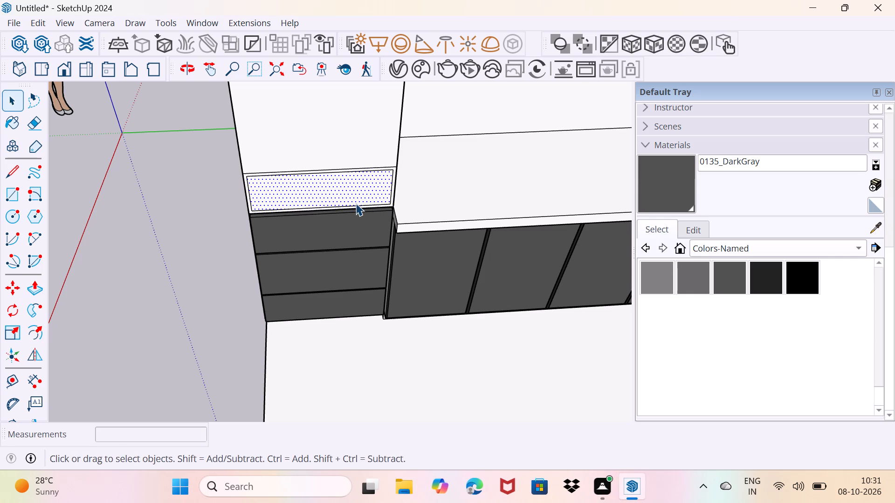
left_click(207, 178)
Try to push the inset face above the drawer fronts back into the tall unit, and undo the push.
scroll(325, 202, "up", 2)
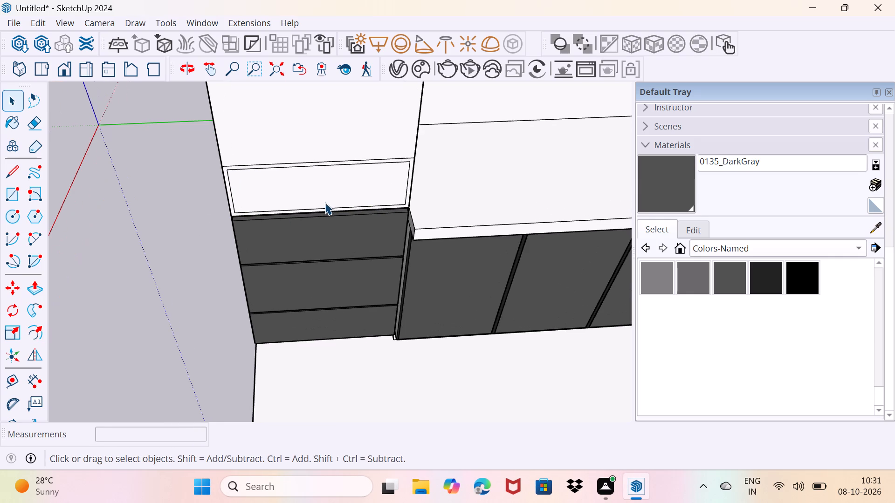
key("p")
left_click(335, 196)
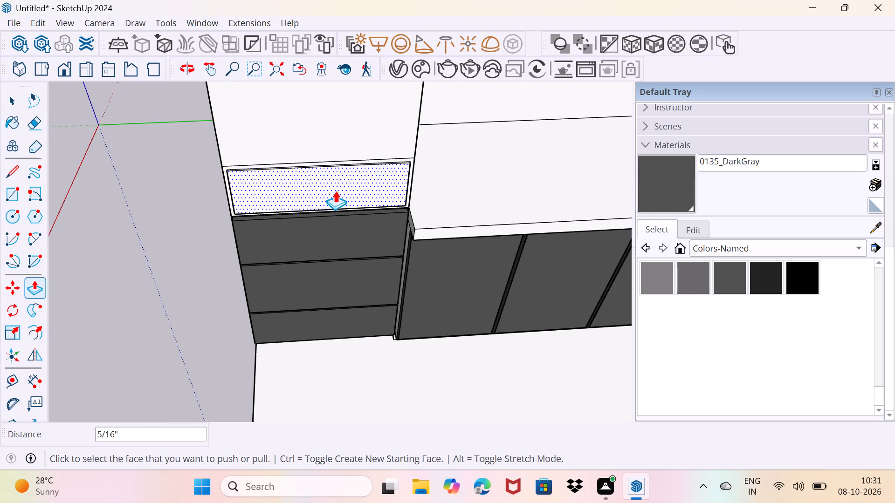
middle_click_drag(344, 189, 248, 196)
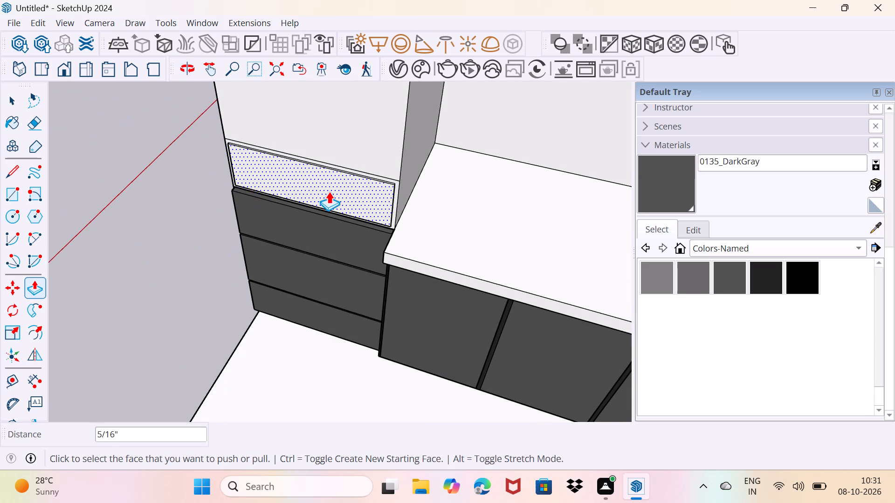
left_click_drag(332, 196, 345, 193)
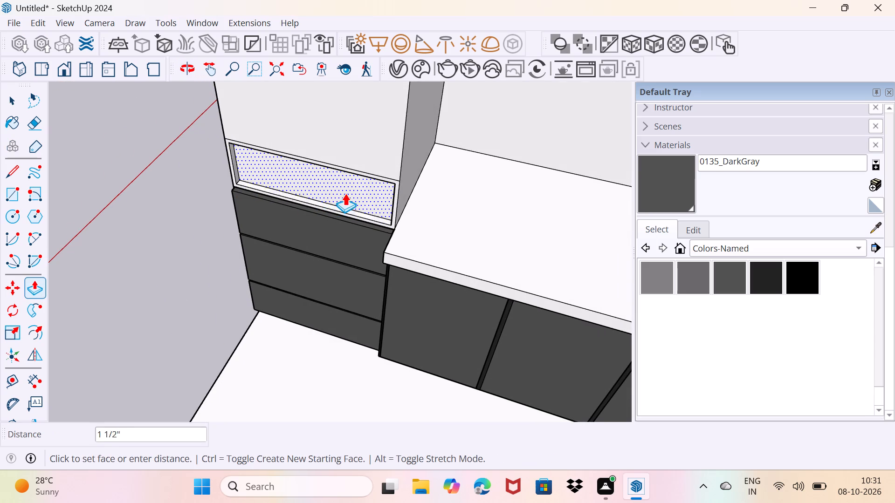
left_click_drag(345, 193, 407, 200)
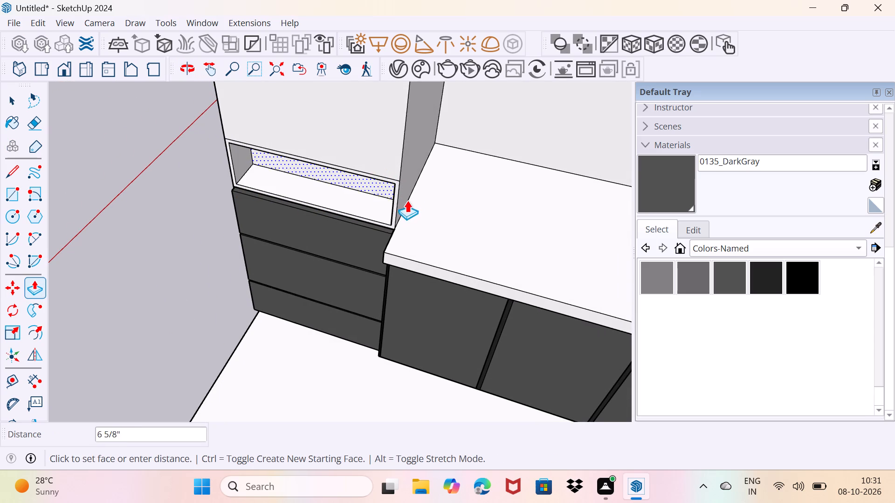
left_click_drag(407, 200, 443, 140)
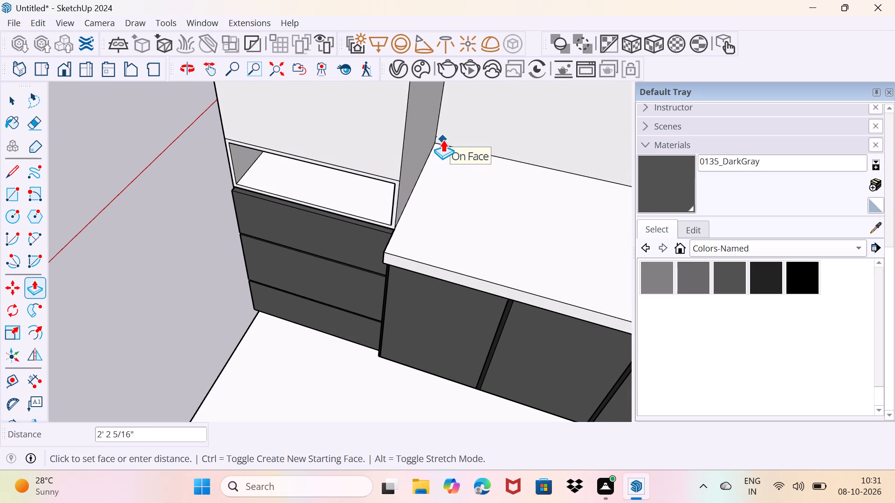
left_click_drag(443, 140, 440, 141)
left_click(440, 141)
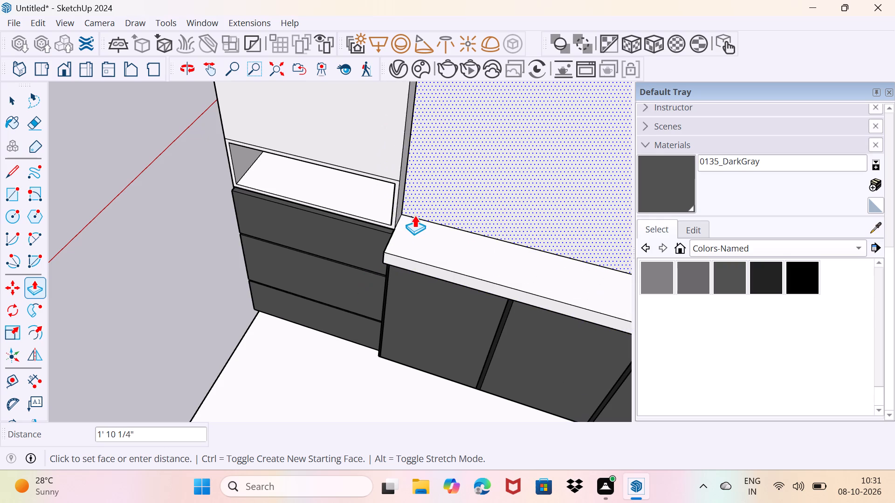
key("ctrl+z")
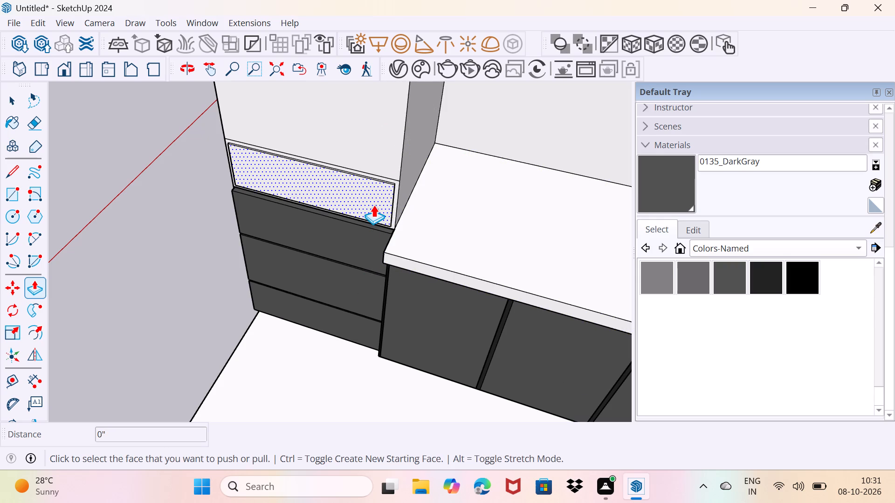
Push the inset face 2' 2 5/16" into the tall unit, to the countertop's back corner, to form an open niche.
left_click(373, 205)
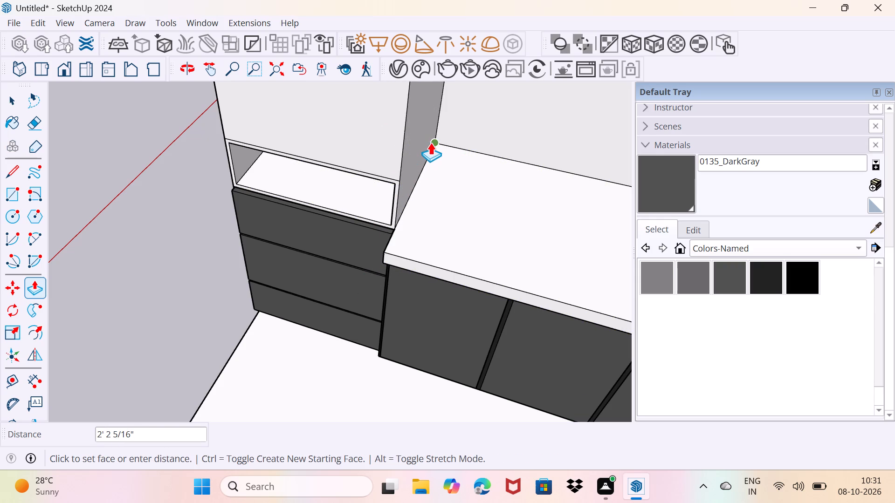
left_click(431, 143)
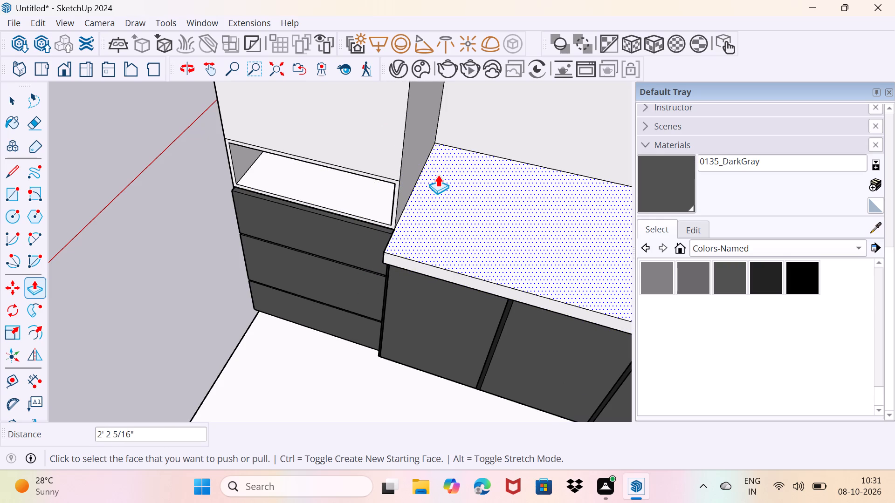
key("space")
Paint the back, bottom and both side faces inside the tall unit's open niche with 0134_DimGray.
scroll(395, 251, "down", 3)
middle_click_drag(380, 286, 407, 246)
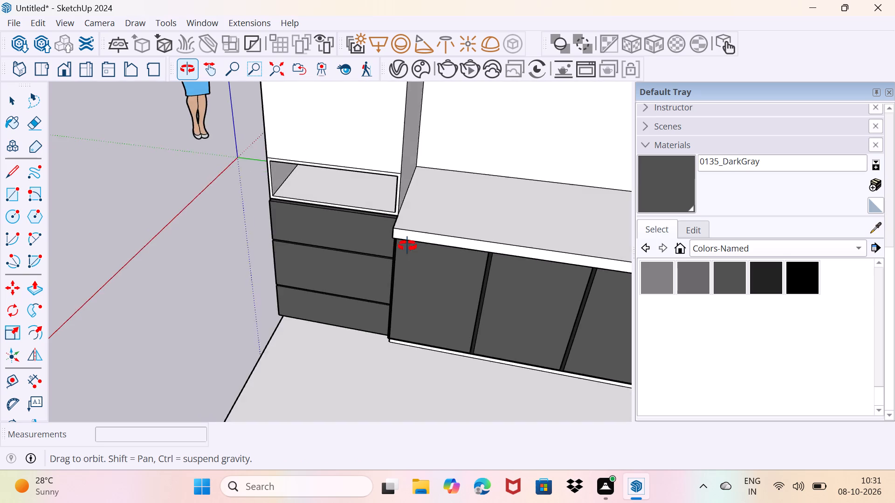
middle_click_drag(407, 246, 444, 282)
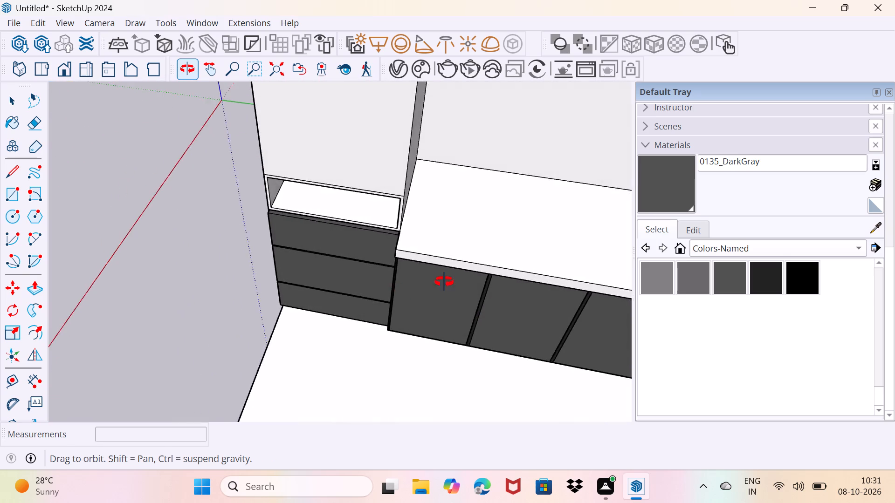
middle_click_drag(444, 282, 556, 210)
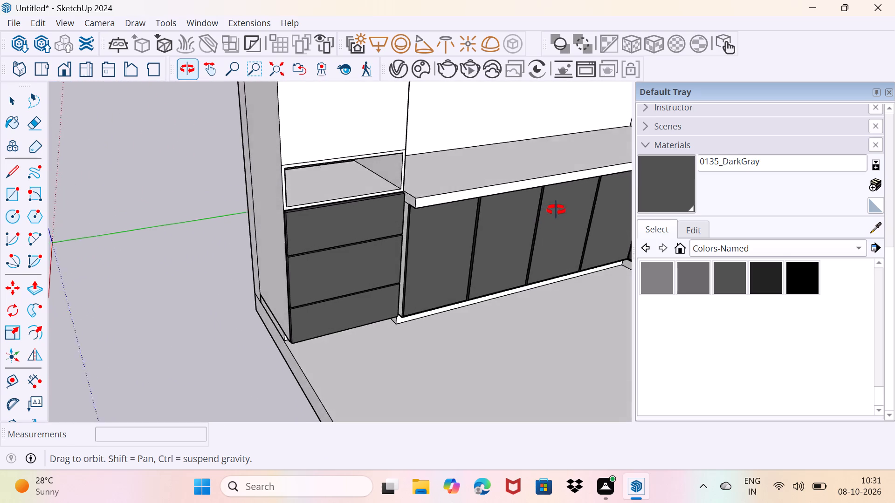
middle_click_drag(556, 210, 678, 200)
middle_click_drag(242, 247, 418, 261)
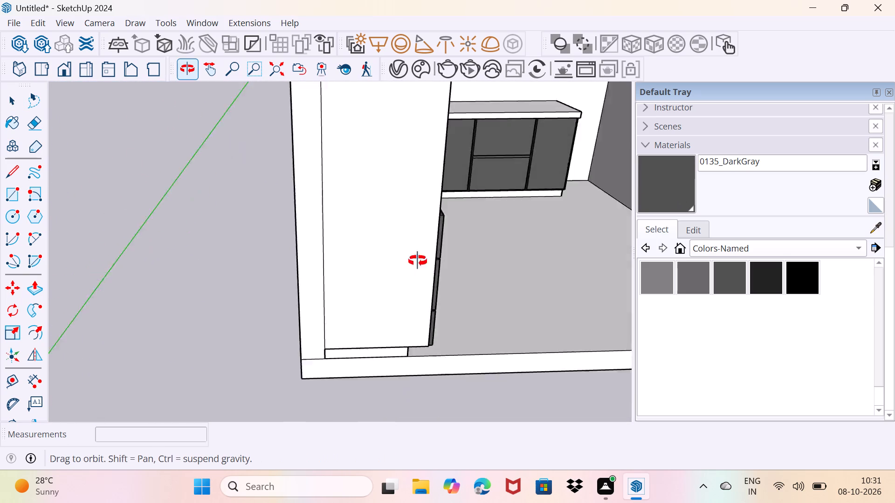
middle_click_drag(418, 261, 135, 238)
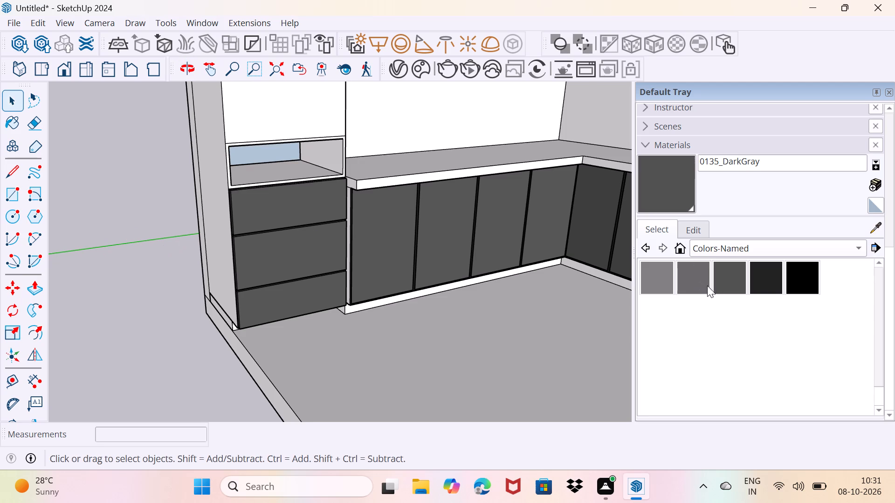
left_click(694, 280)
left_click(271, 159)
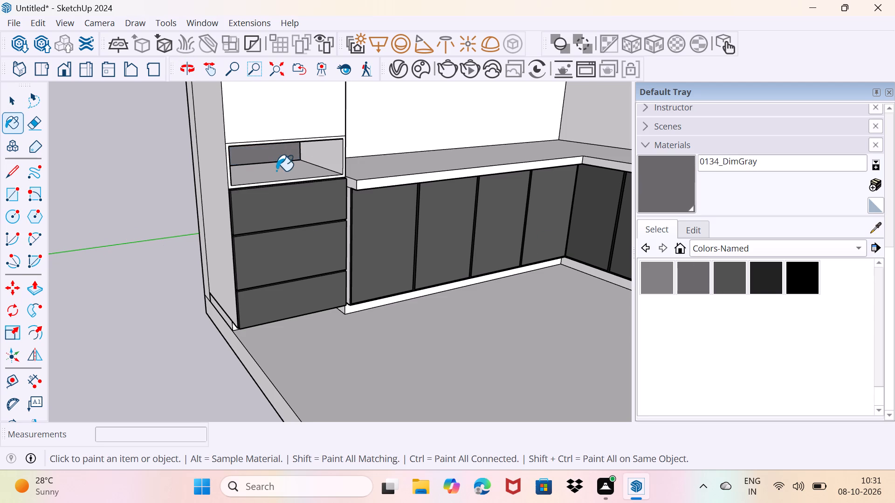
left_click(277, 170)
left_click(334, 159)
middle_click_drag(331, 159, 283, 179)
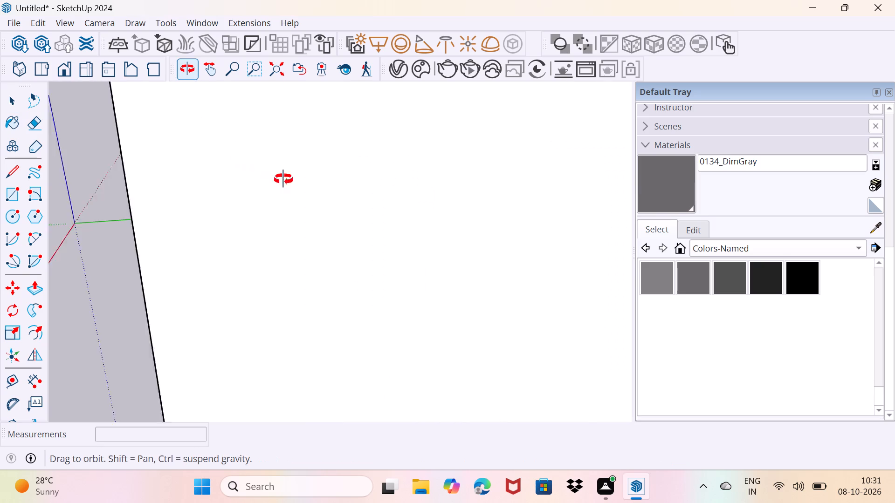
middle_click_drag(283, 179, 303, 187)
scroll(255, 172, "up", 3)
middle_click_drag(252, 181, 202, 186)
scroll(252, 182, "up", 1)
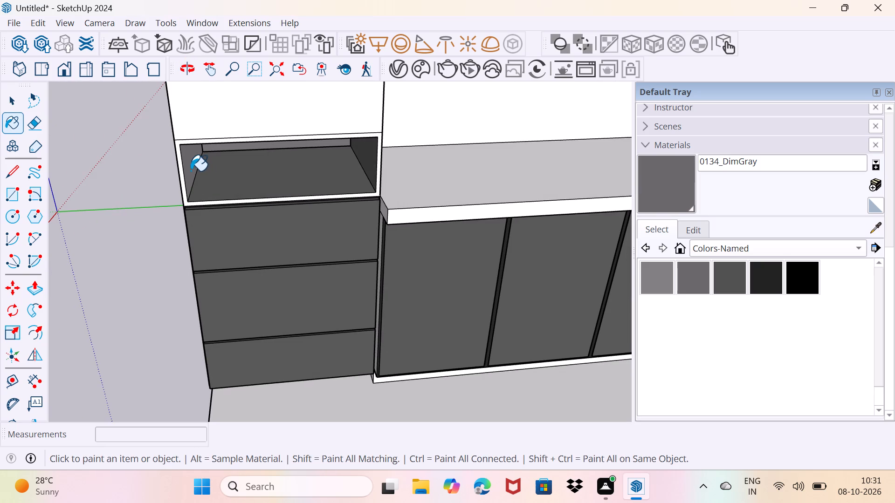
left_click(186, 170)
Paint the thin frame around the tall unit's open niche with 0136_Charcoal.
middle_click_drag(314, 204, 394, 197)
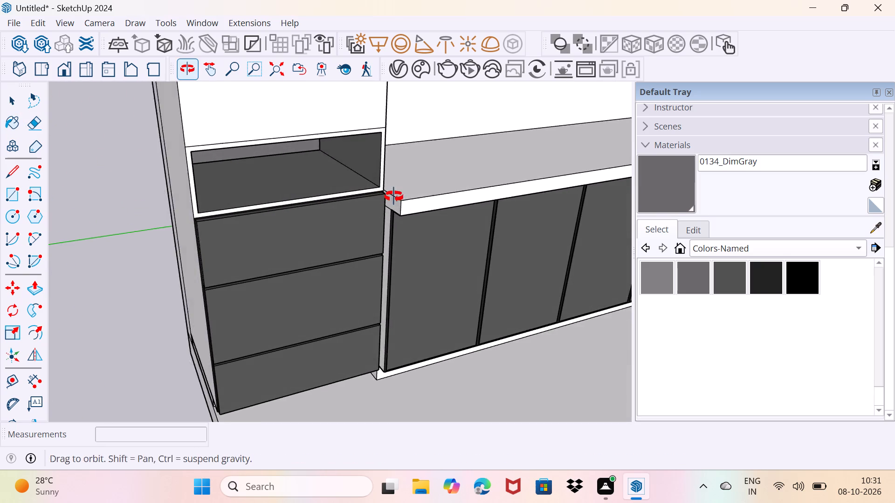
middle_click_drag(394, 197, 391, 195)
left_click(761, 280)
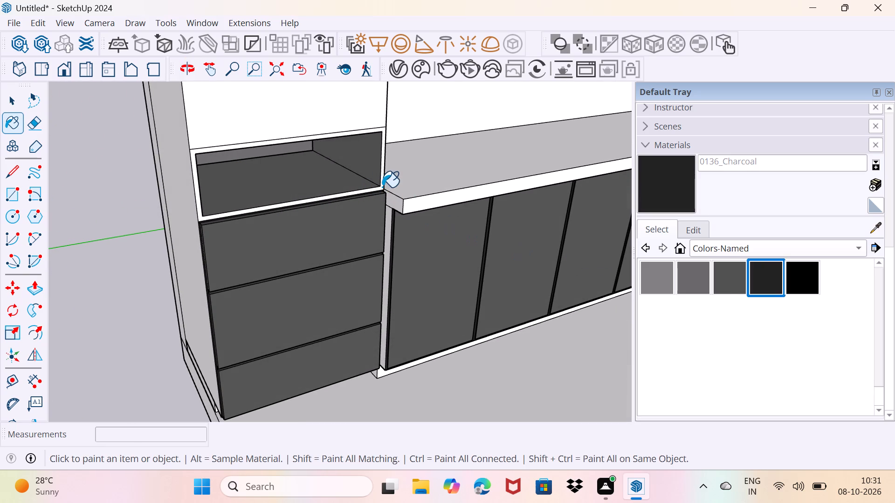
left_click(382, 186)
scroll(389, 227, "down", 5)
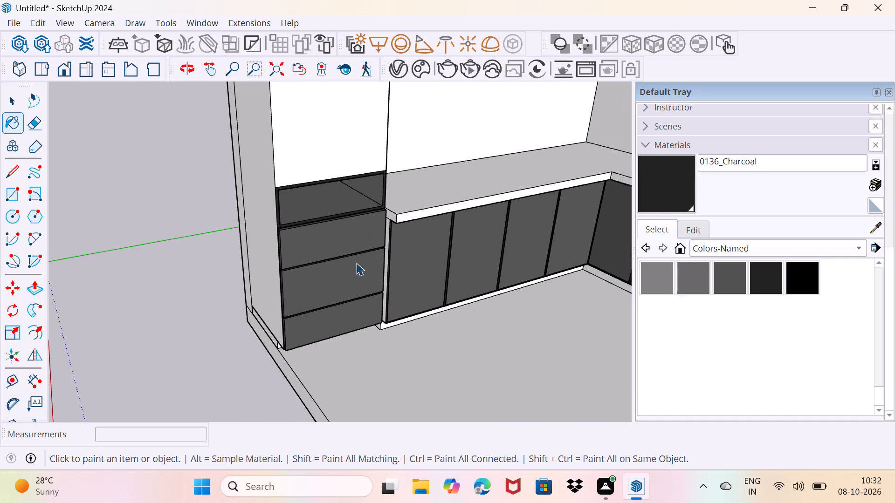
key("space")
Copy the tall unit's outer front vertical edge 2' 6 7/16" to the opposite corner with /2 spacing, splitting the upper front into two equal halves.
scroll(358, 275, "down", 3)
middle_click_drag(357, 290, 327, 317)
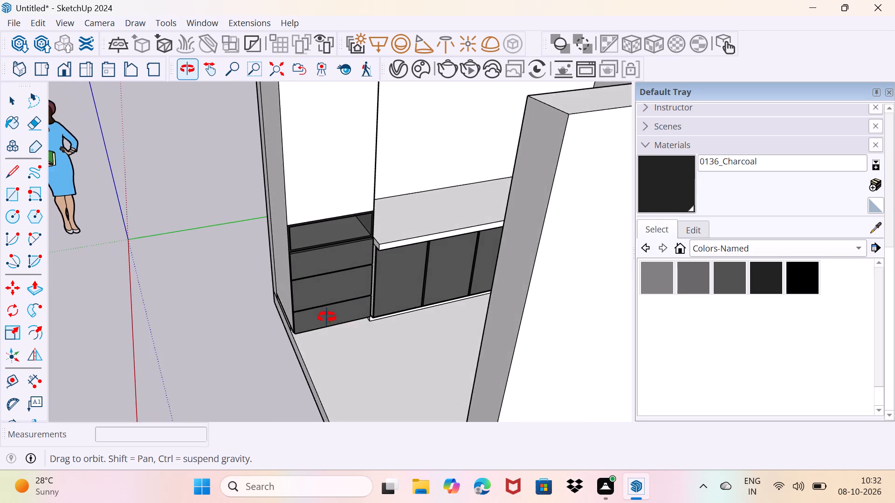
middle_click_drag(327, 317, 354, 363)
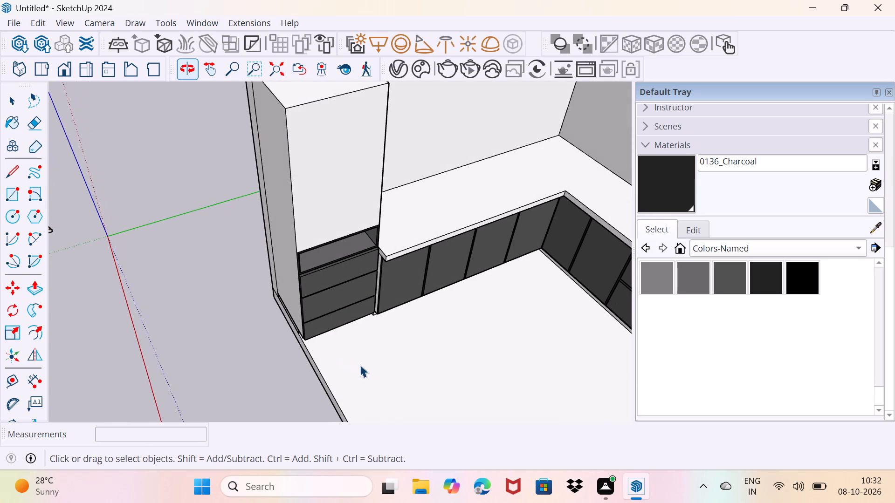
key("space")
left_click(294, 222)
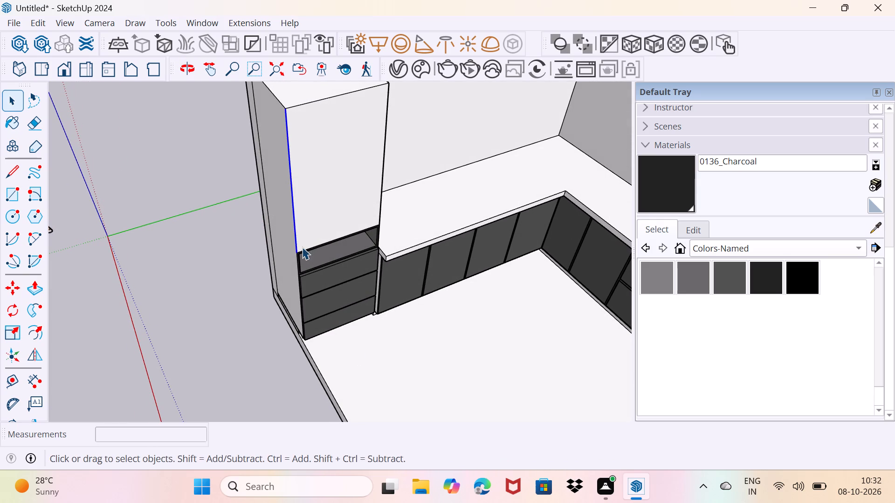
scroll(299, 248, "up", 1)
middle_click_drag(291, 231, 282, 248)
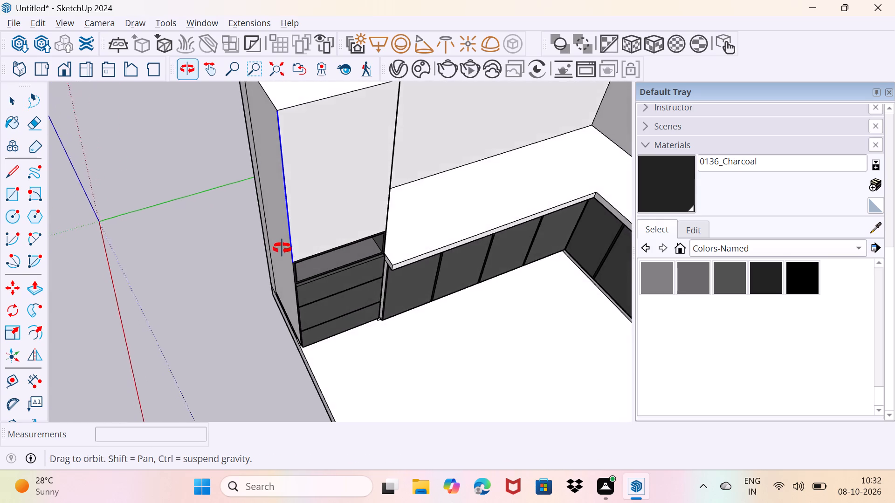
middle_click_drag(282, 248, 266, 288)
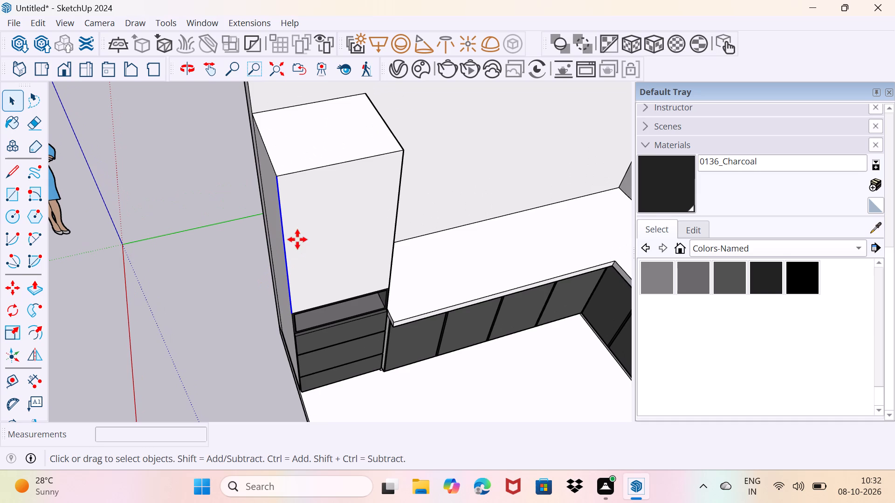
key("m")
left_click(277, 177)
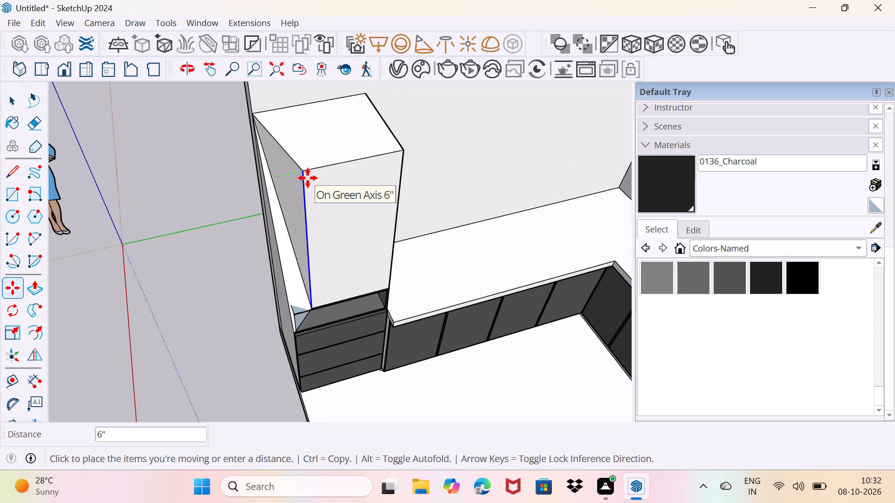
left_click(403, 155)
key("slash")
key("2")
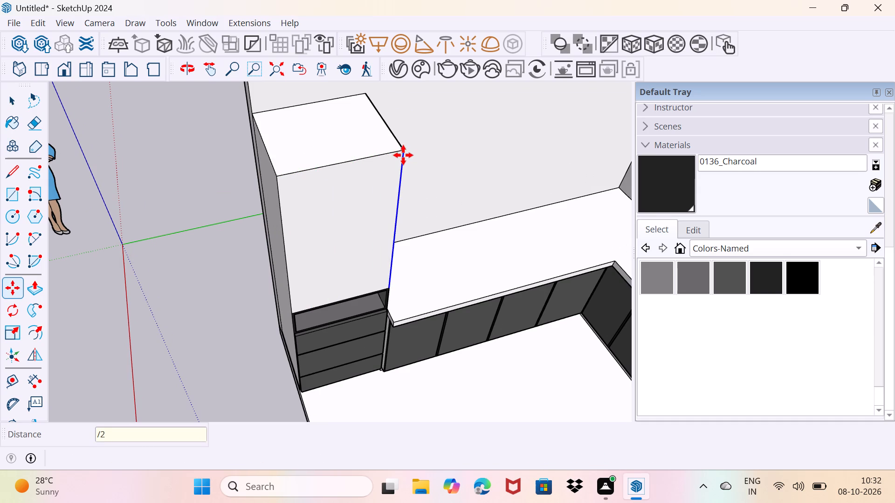
key("Return")
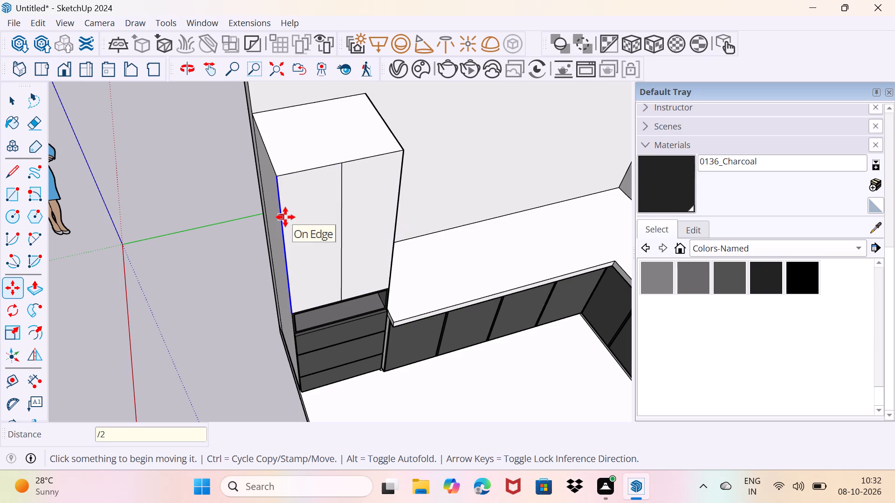
key("space")
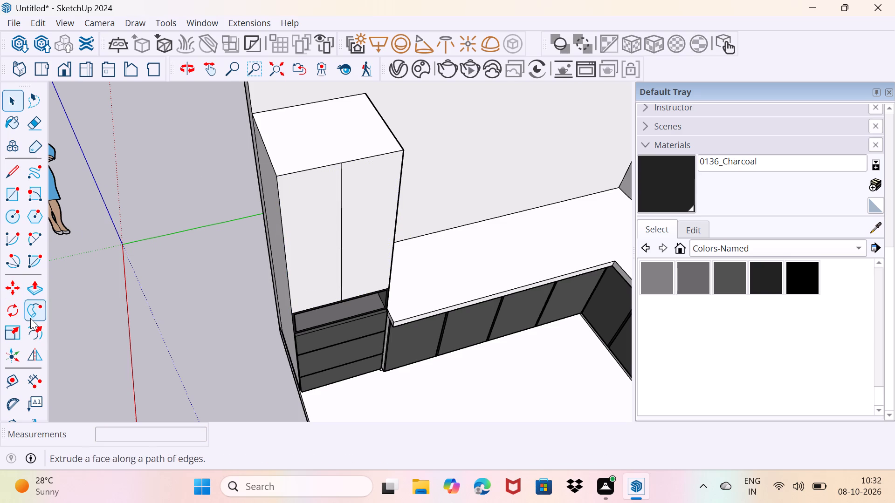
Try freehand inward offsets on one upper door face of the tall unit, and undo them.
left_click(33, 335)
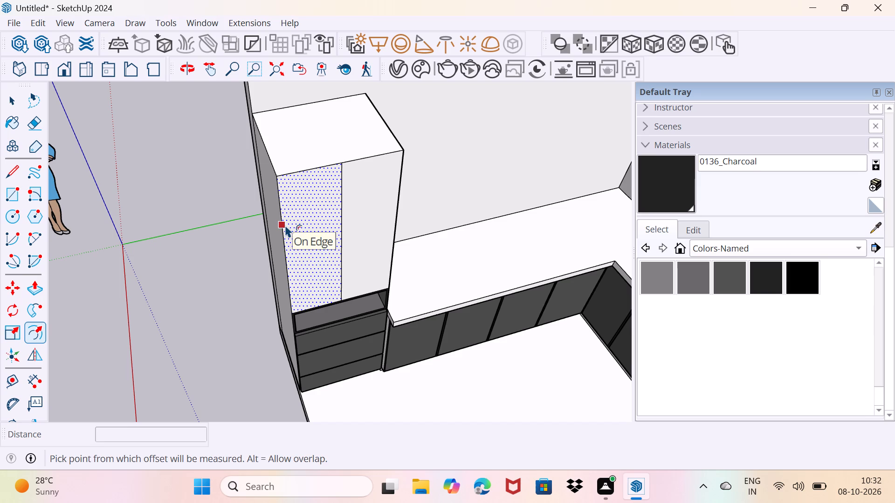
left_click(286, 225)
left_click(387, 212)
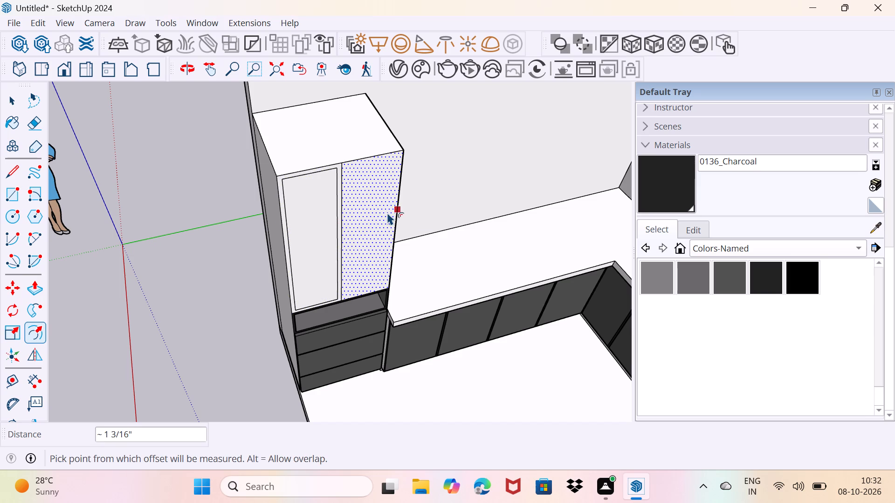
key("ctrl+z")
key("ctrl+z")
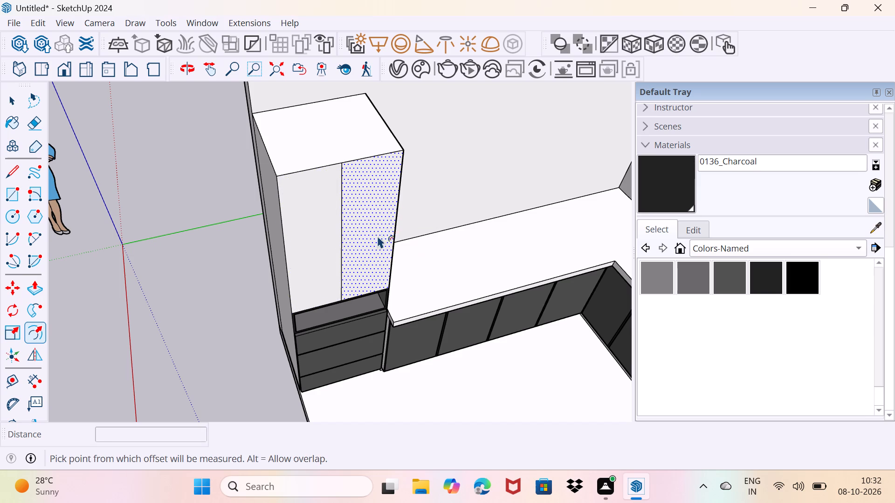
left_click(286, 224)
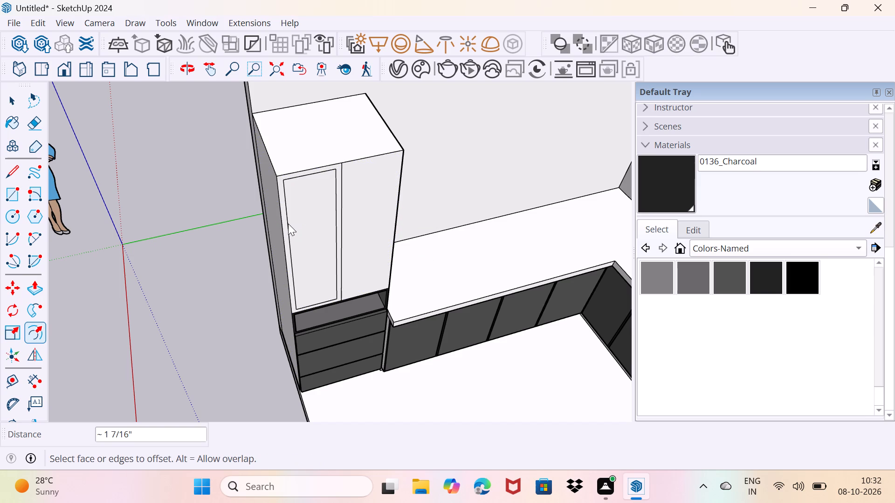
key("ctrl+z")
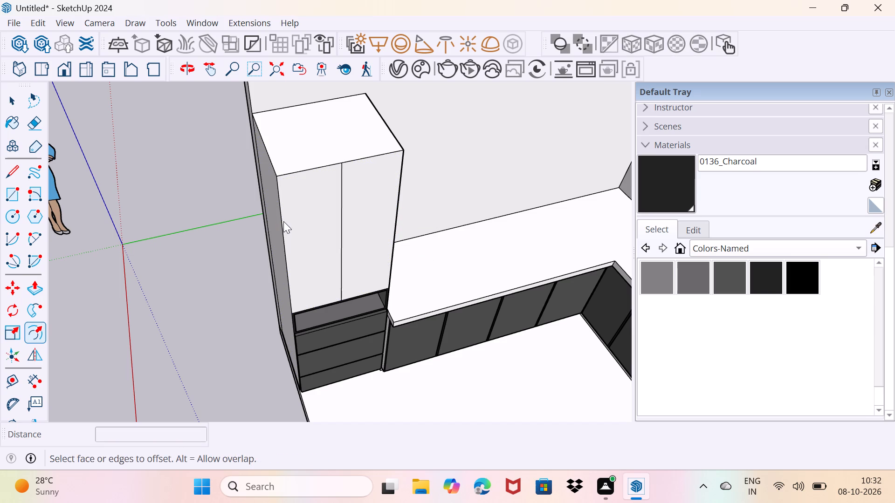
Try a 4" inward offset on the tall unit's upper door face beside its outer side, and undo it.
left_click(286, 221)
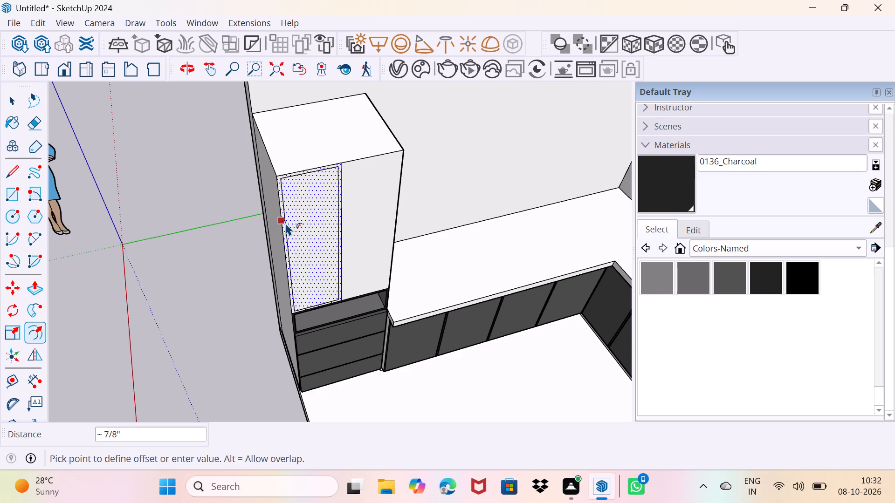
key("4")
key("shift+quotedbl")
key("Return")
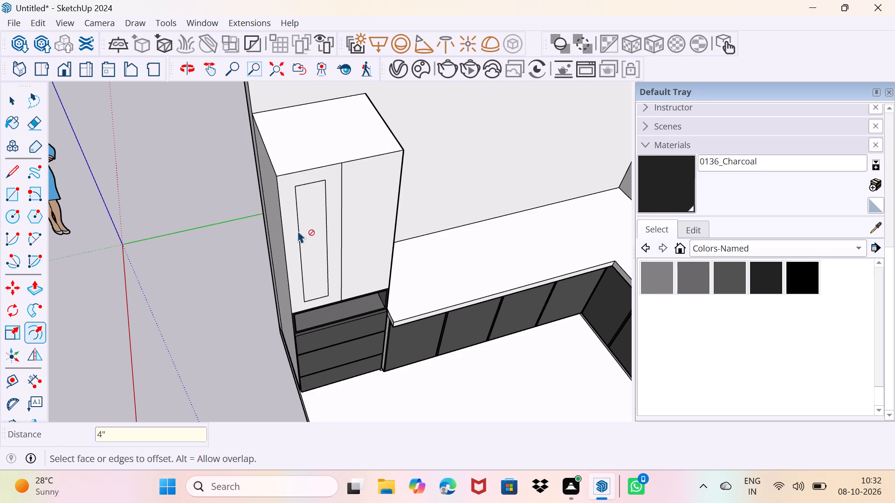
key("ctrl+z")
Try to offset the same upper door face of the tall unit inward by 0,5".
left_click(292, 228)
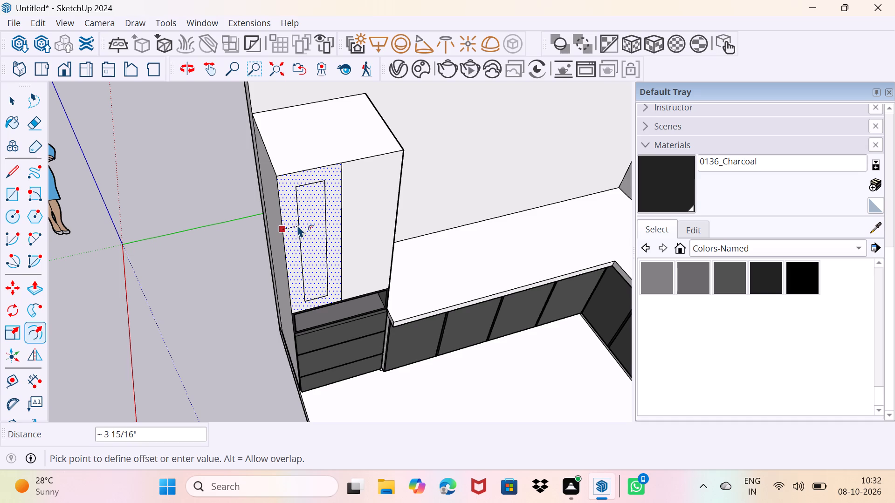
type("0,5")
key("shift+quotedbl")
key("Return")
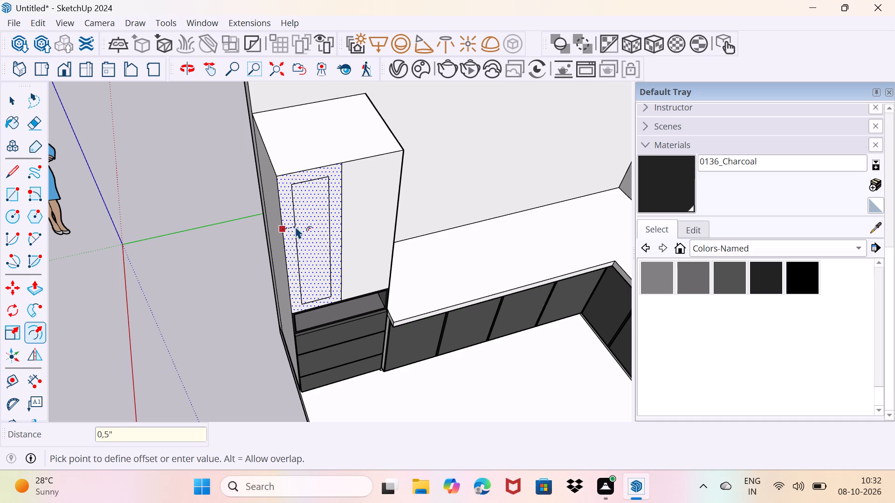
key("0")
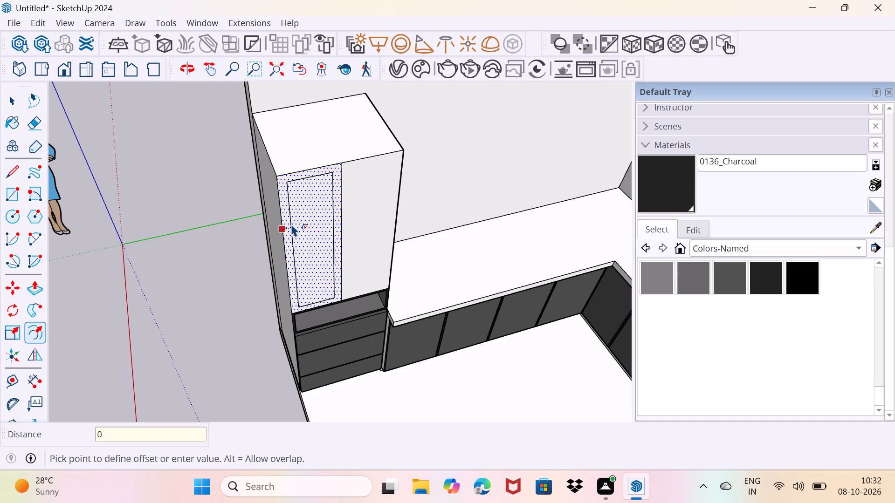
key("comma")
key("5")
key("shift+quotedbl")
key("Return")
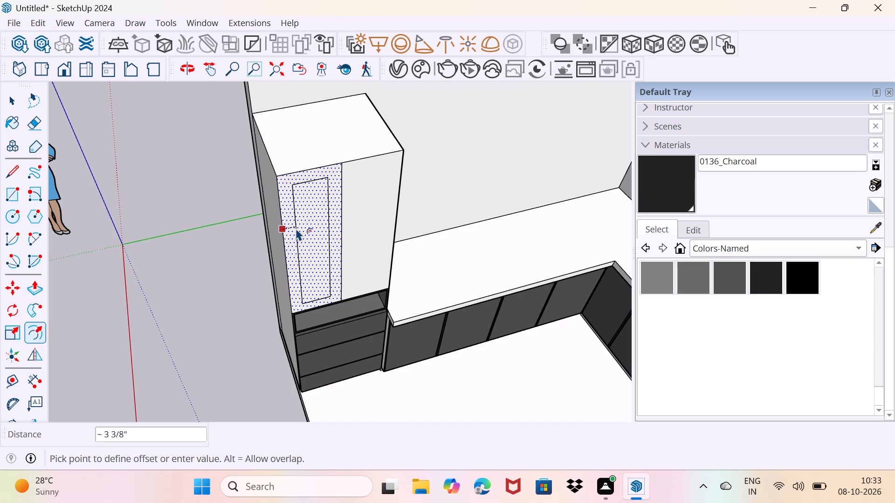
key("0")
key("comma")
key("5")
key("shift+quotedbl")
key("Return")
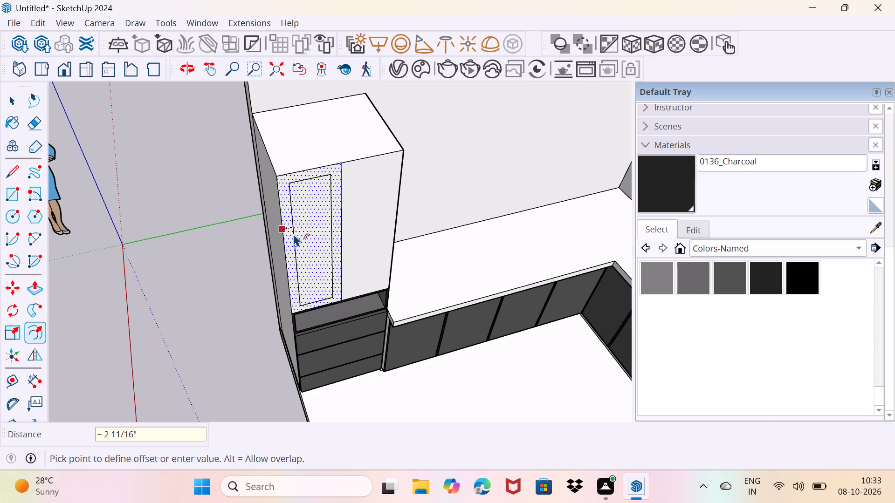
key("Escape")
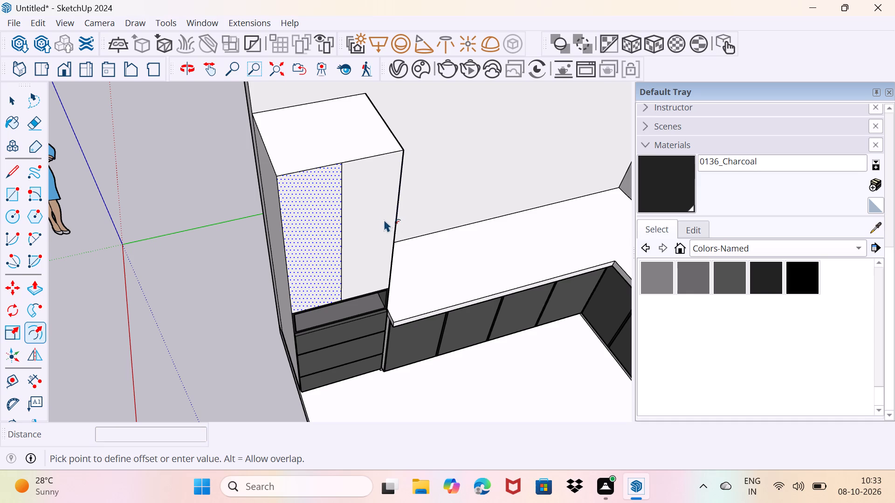
Offset both upper door faces of the tall unit inward by 0.5".
left_click(386, 218)
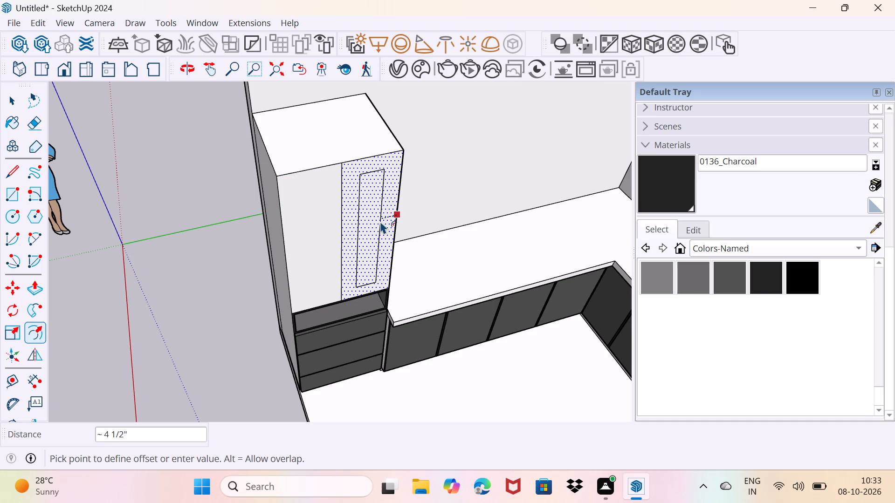
type("0.")
type("5\"")
key("Return")
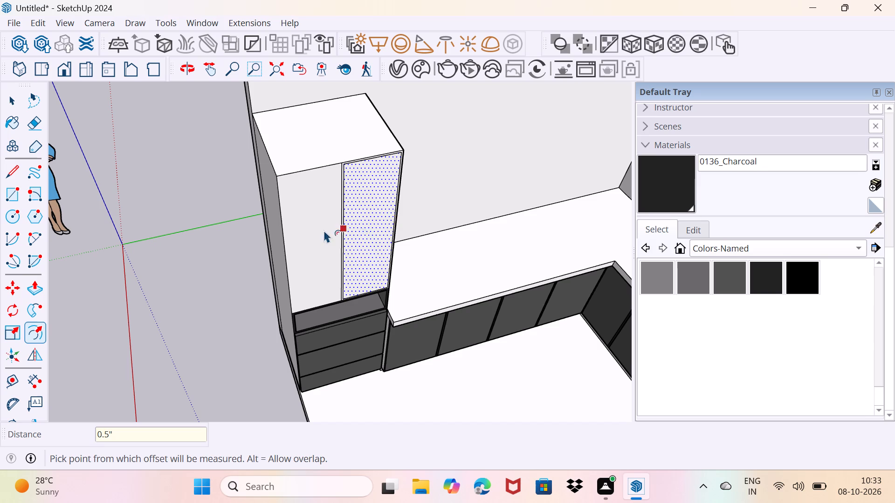
double_click(290, 239)
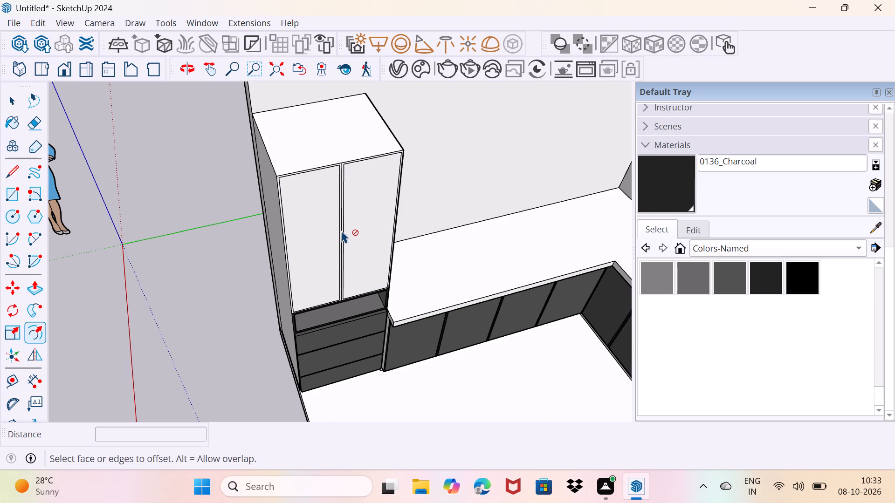
Erase the centre dividing line in the narrow strip between the tall unit's two upper door panels.
key("space")
scroll(351, 216, "up", 3)
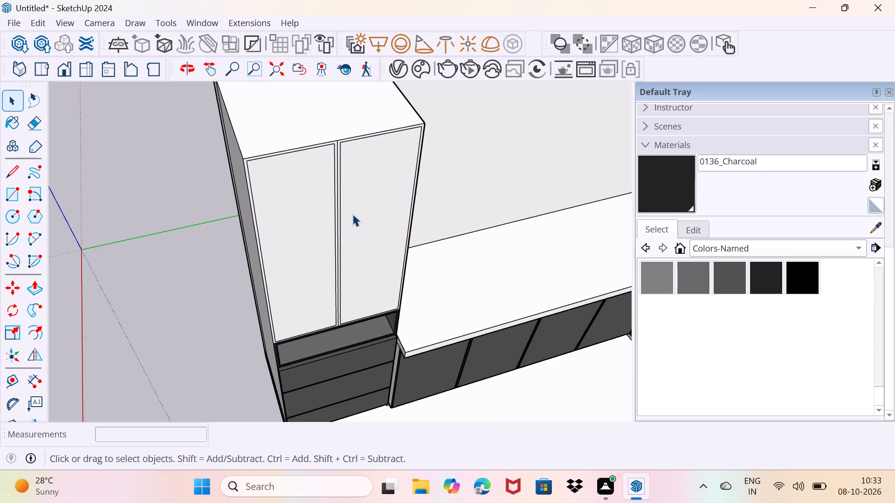
middle_click_drag(354, 218, 282, 238)
scroll(284, 225, "up", 3)
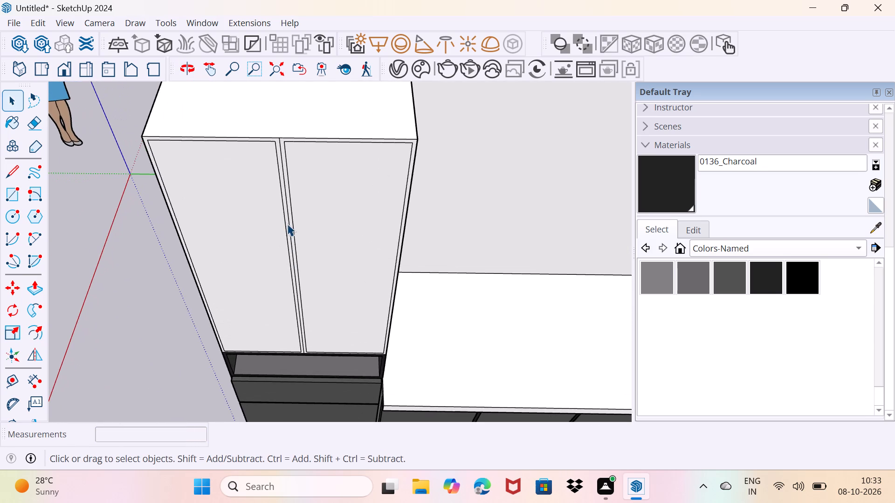
scroll(287, 224, "up", 4)
key("e")
left_click(289, 222)
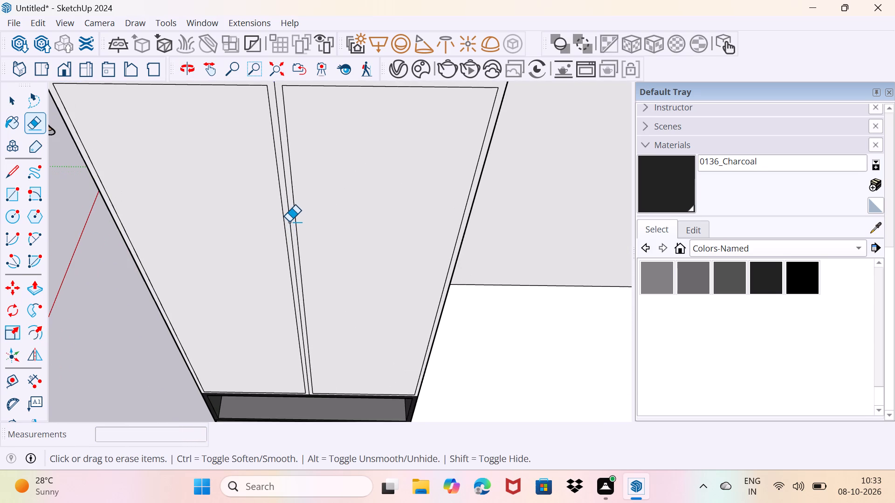
scroll(289, 222, "down", 7)
key("space")
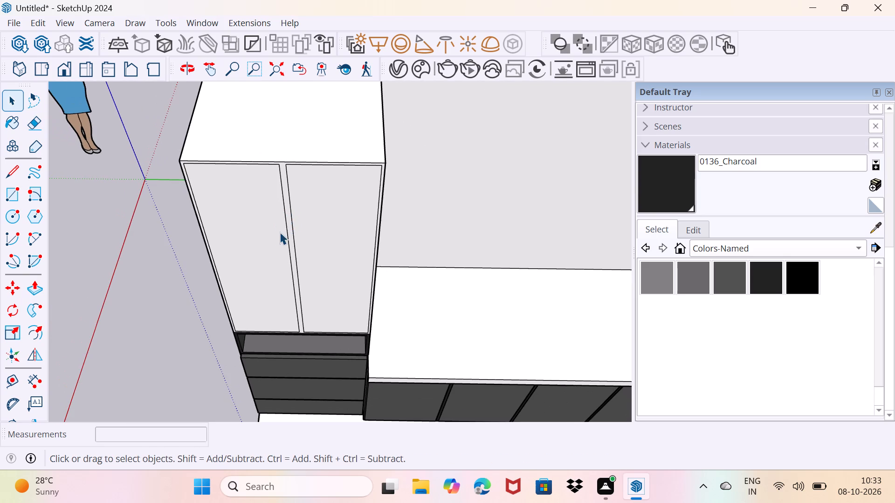
Pull both upper door panels of the tall unit outward by 0.3".
scroll(264, 229, "up", 2)
middle_click_drag(270, 232, 324, 226)
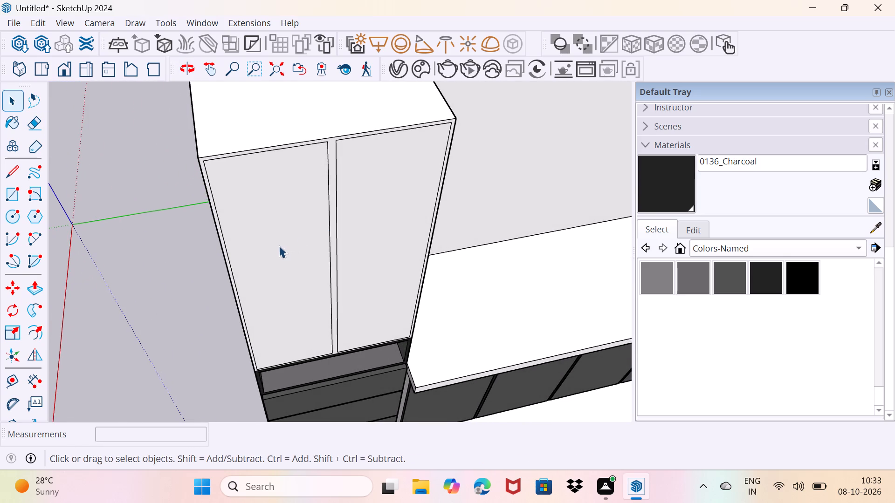
left_click(278, 245)
key("p")
left_click(278, 245)
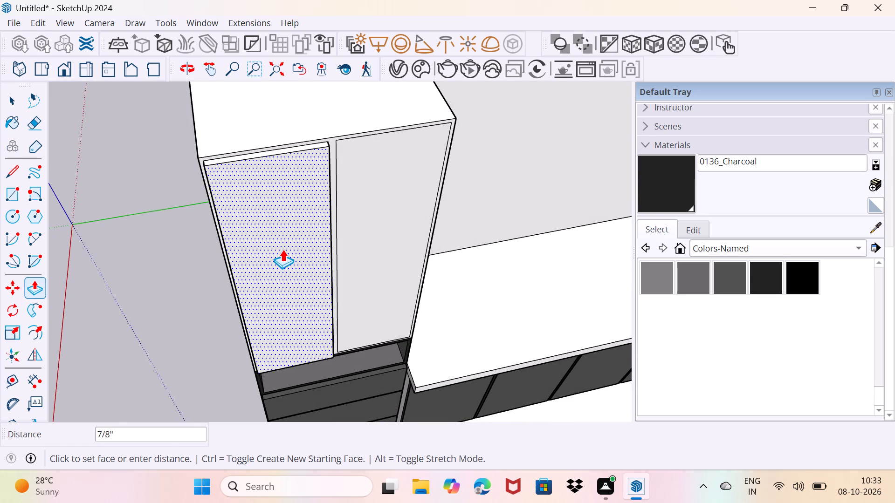
type("0.")
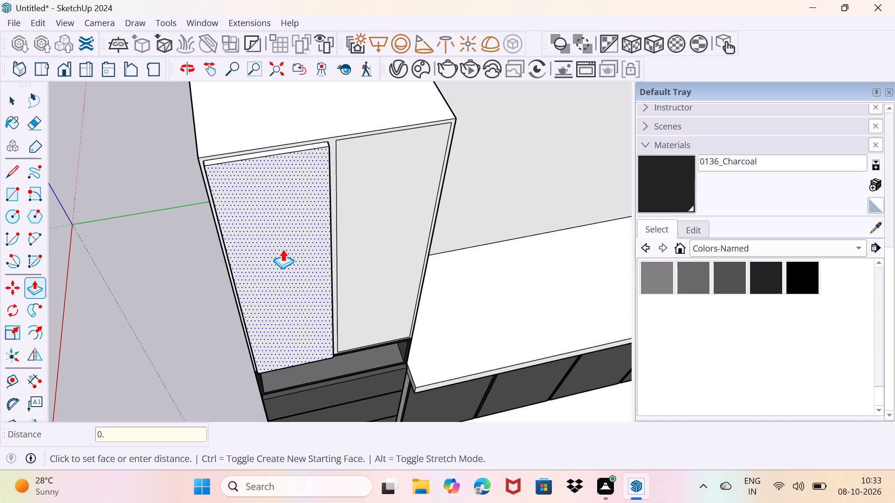
type("3\"")
key("Return")
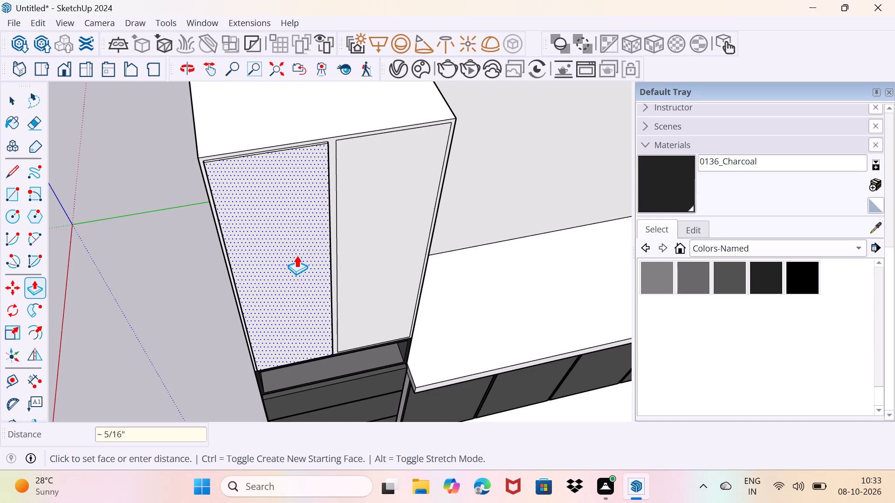
double_click(388, 243)
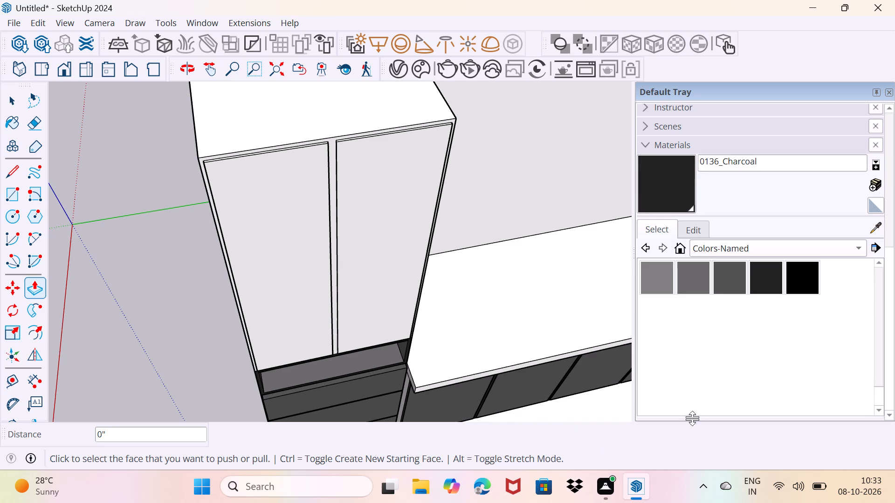
Paint the frame strip around the tall unit's upper doors and both upper door faces with 0131_Silver.
scroll(722, 333, "up", 6)
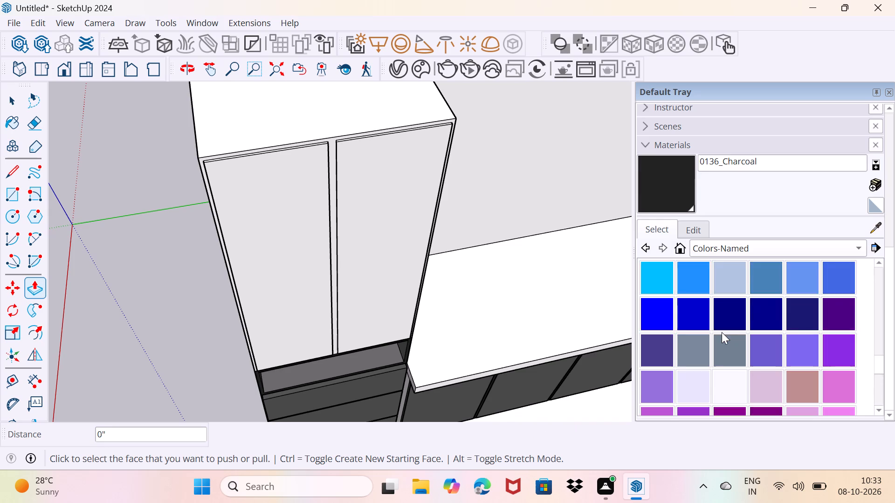
scroll(722, 332, "down", 2)
scroll(722, 332, "up", 1)
scroll(722, 332, "down", 1)
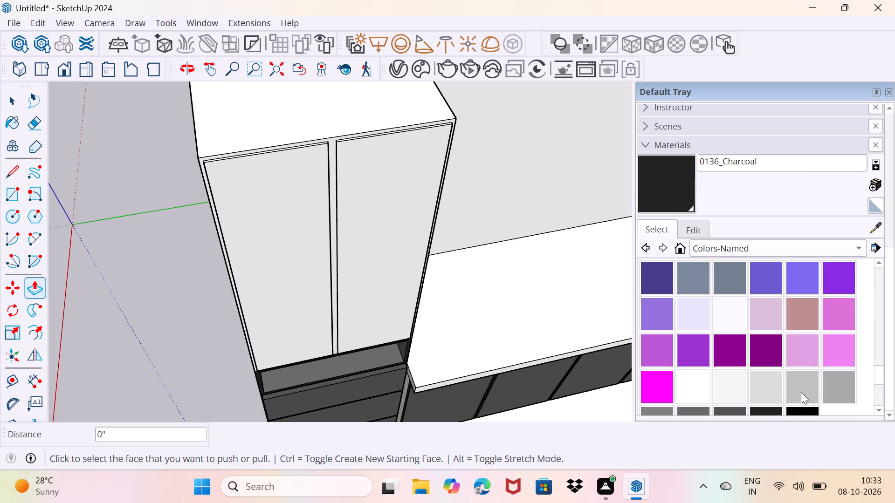
left_click(801, 391)
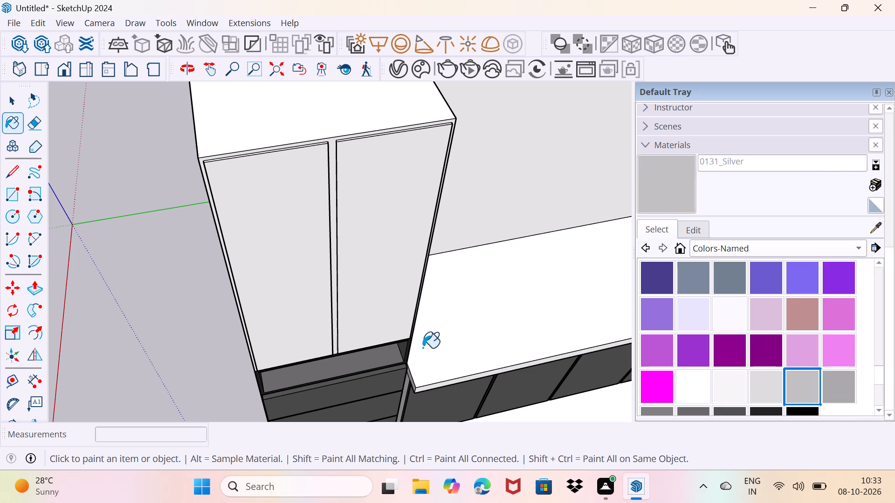
middle_click_drag(361, 350, 334, 295)
scroll(321, 319, "up", 2)
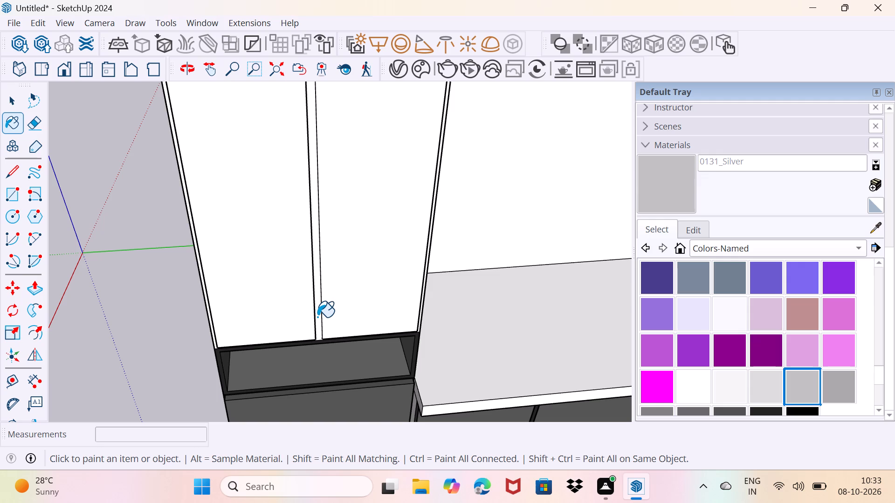
scroll(317, 317, "up", 7)
left_click(317, 317)
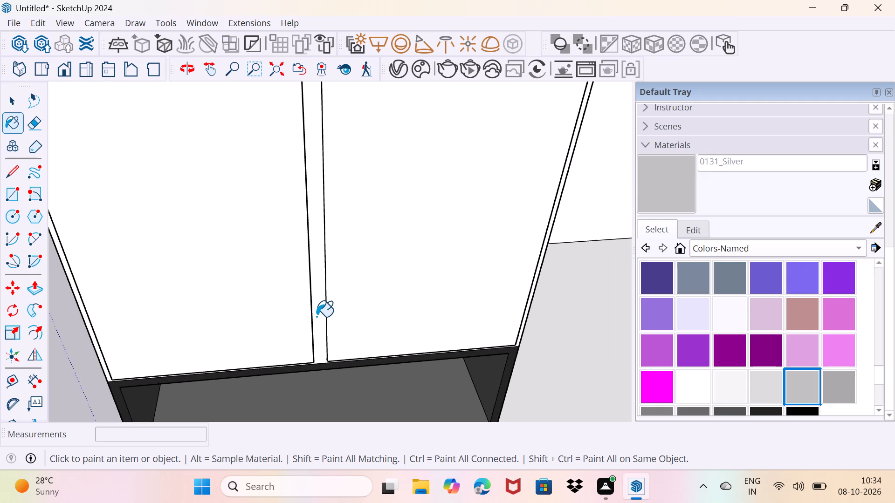
scroll(316, 320, "down", 8)
left_click(264, 296)
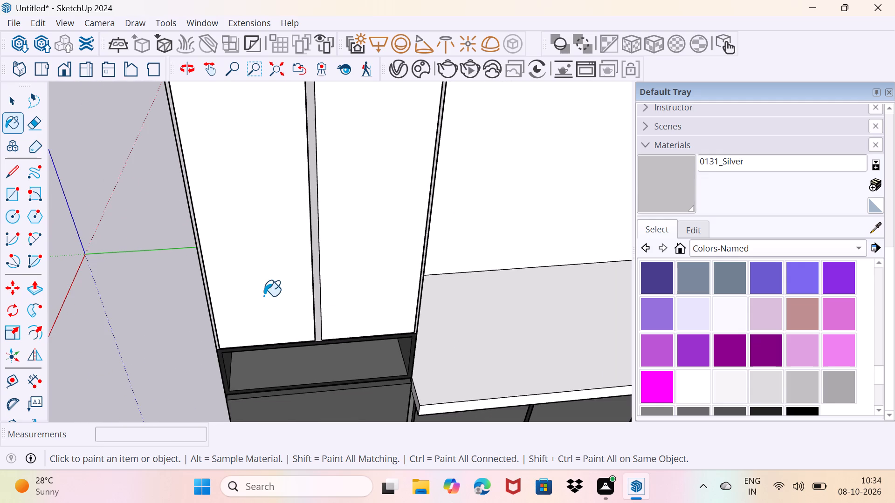
left_click(352, 272)
Paint the thin top and outer side edges of the tall unit's right upper door with 0131_Silver.
scroll(350, 259, "down", 4)
middle_click_drag(341, 262, 325, 308)
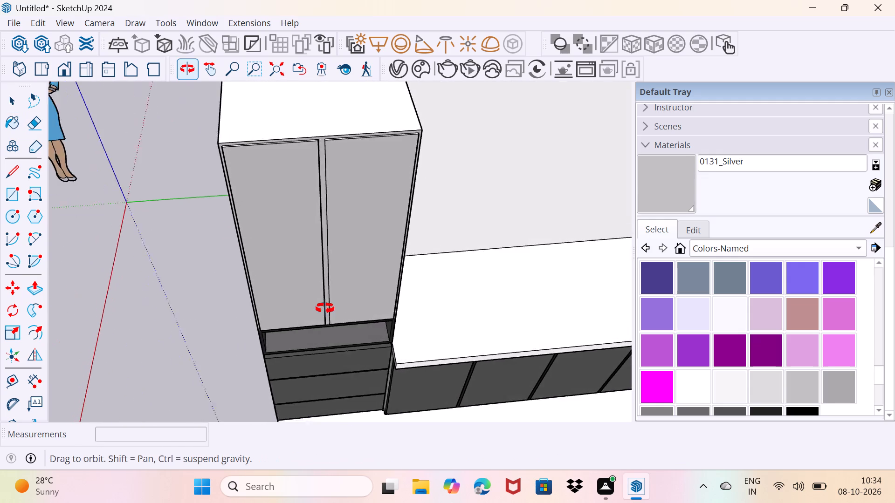
middle_click_drag(325, 308, 286, 300)
scroll(312, 100, "up", 3)
scroll(331, 139, "up", 2)
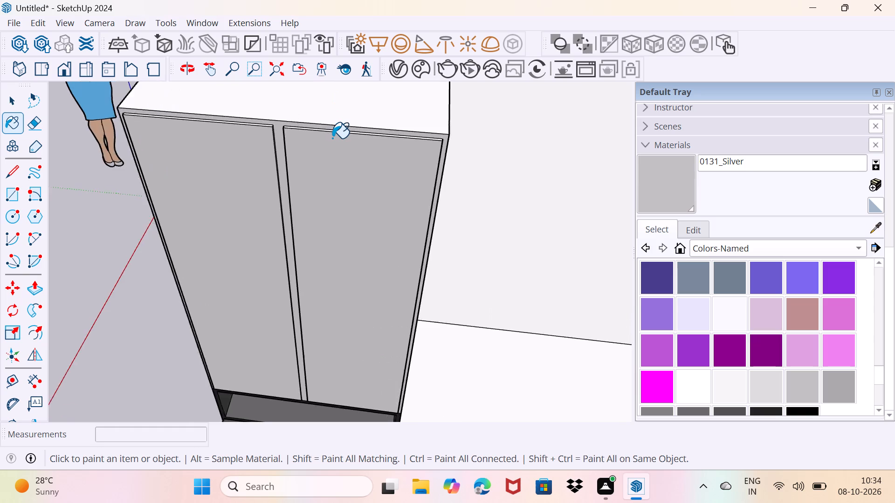
scroll(332, 138, "up", 6)
middle_click_drag(340, 142, 331, 186)
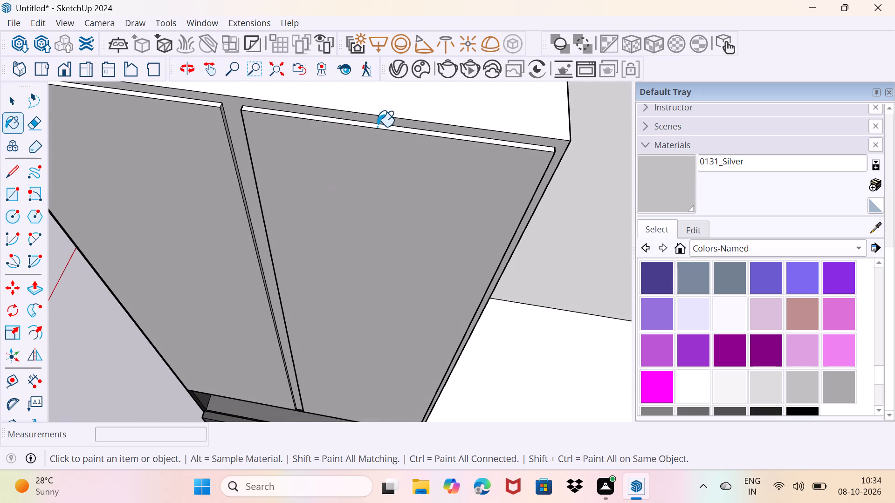
left_click(377, 127)
middle_click_drag(495, 166, 324, 125)
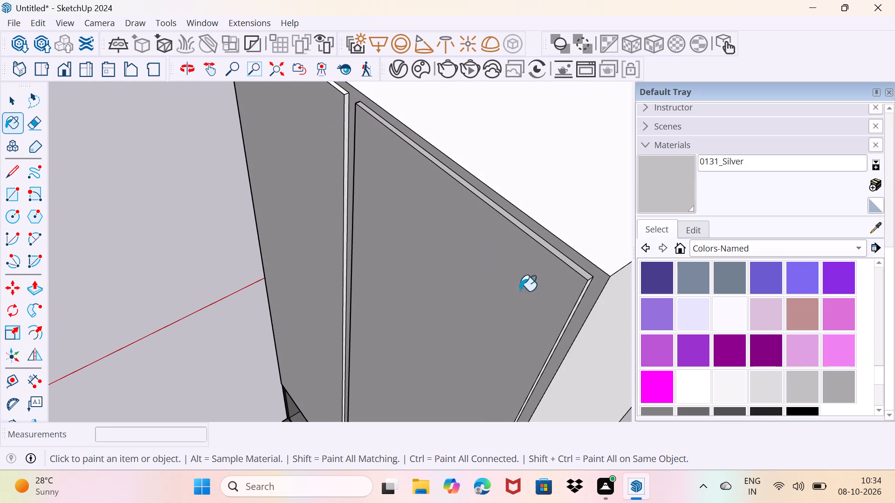
left_click(580, 297)
scroll(579, 297, "up", 5)
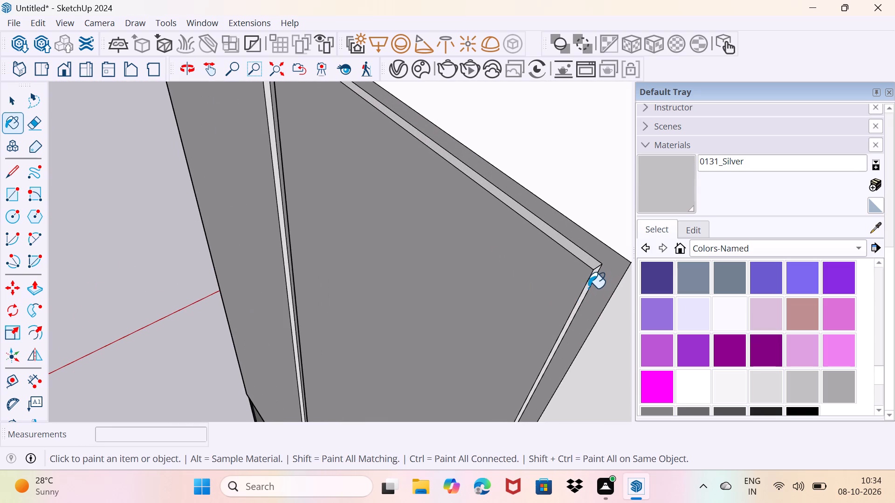
left_click(588, 288)
scroll(580, 288, "up", 6)
left_click(595, 280)
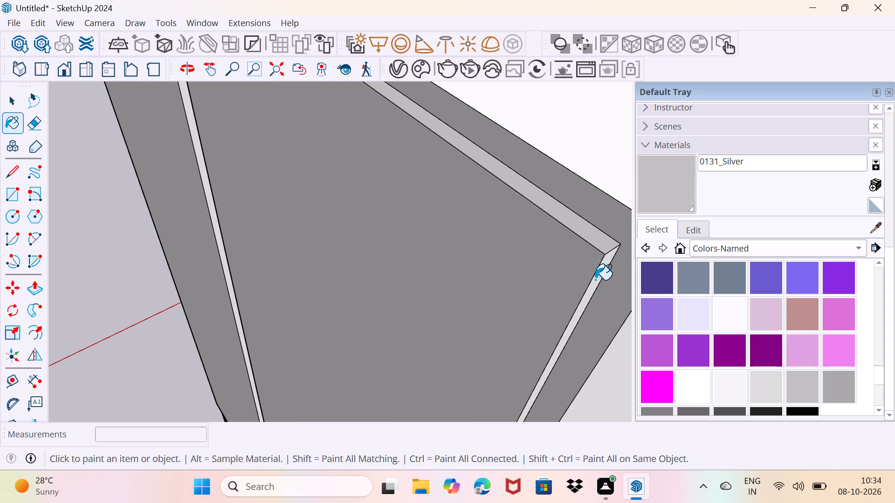
Paint the thin top edges of the tall unit's upper doors with 0131_Silver, including the left door's.
scroll(591, 281, "down", 15)
scroll(396, 142, "up", 6)
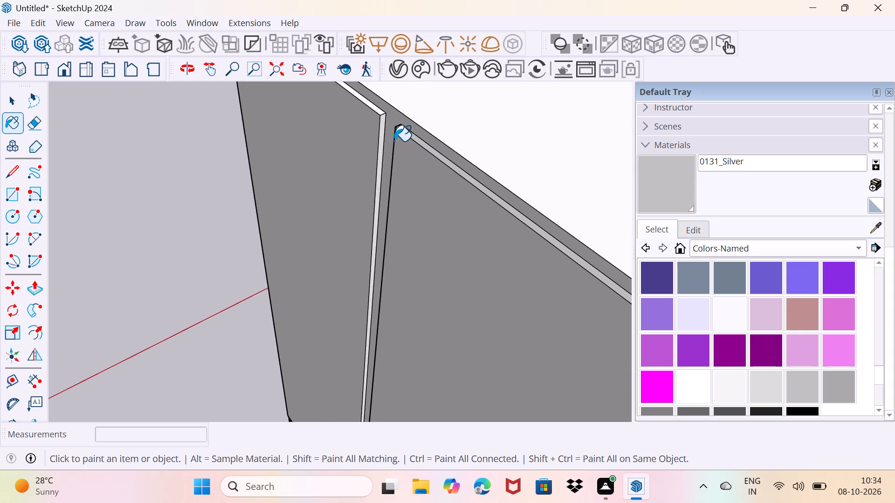
scroll(394, 141, "up", 3)
middle_click_drag(397, 142, 613, 193)
scroll(274, 155, "up", 4)
middle_click_drag(302, 163, 350, 161)
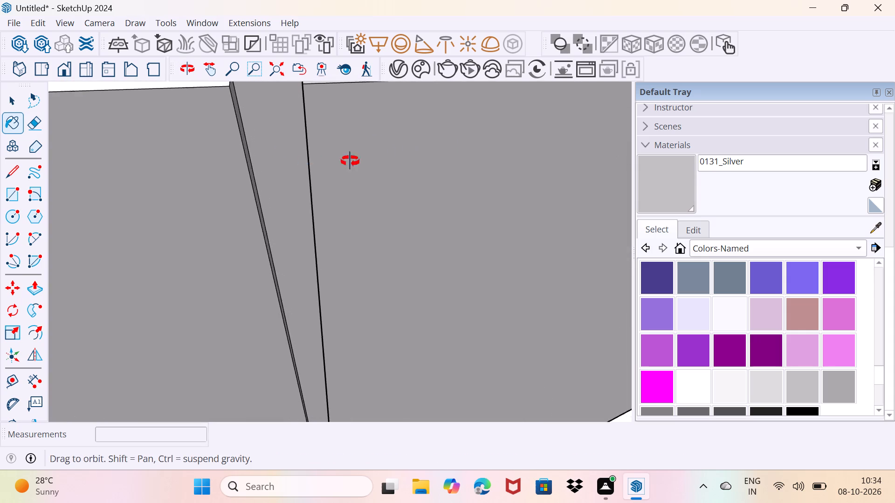
middle_click_drag(350, 161, 409, 165)
scroll(243, 189, "up", 1)
middle_click_drag(243, 189, 104, 224)
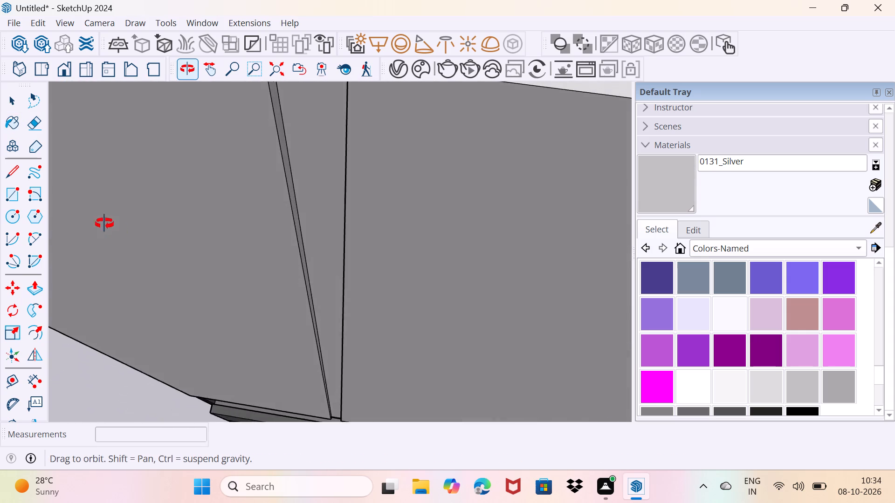
middle_click_drag(104, 224, 138, 250)
scroll(138, 247, "down", 4)
left_click(154, 141)
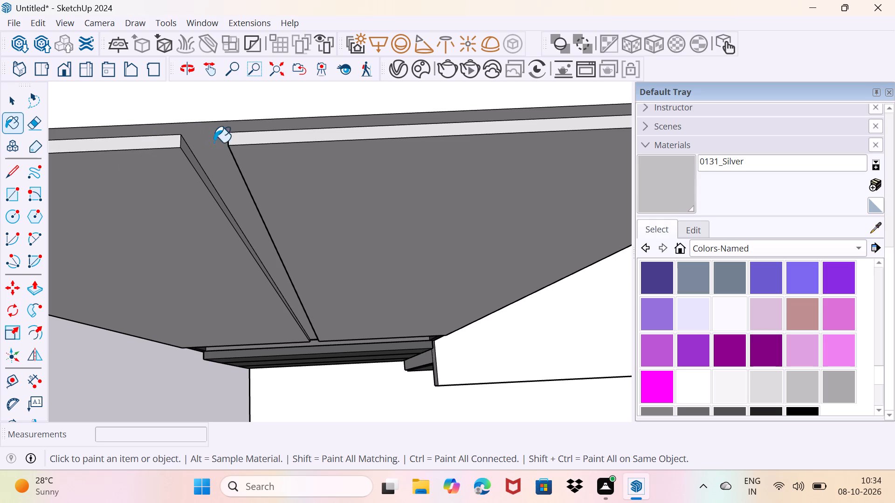
left_click(247, 140)
Paint the thin outer side edge of the tall unit's left upper door with 0131_Silver.
scroll(240, 156, "down", 14)
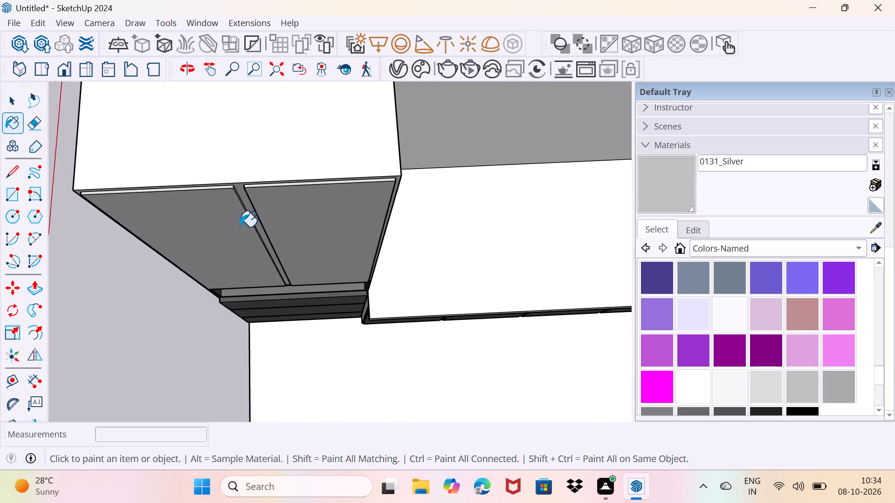
middle_click_drag(226, 226, 420, 167)
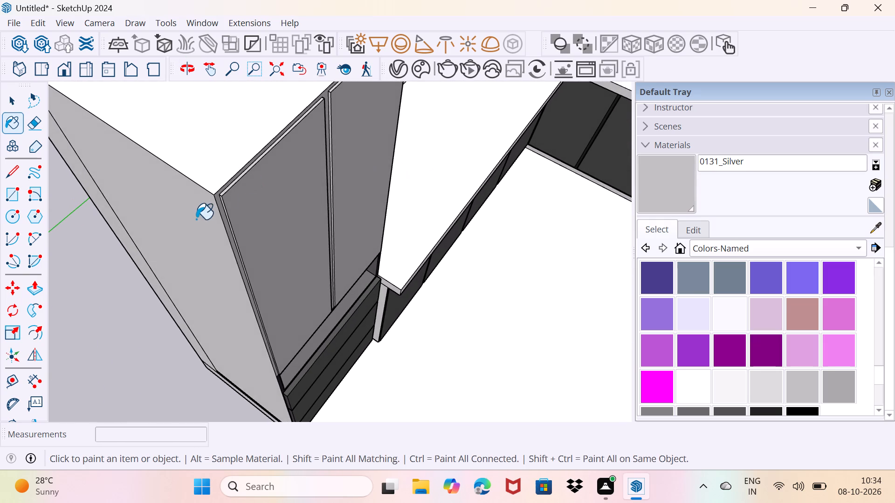
scroll(202, 226, "up", 9)
left_click(246, 197)
scroll(279, 205, "down", 4)
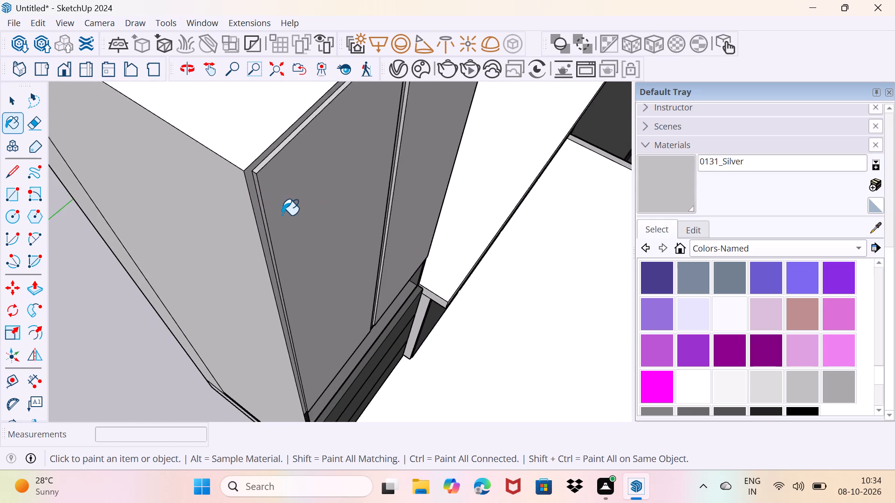
scroll(282, 215, "down", 5)
middle_click_drag(337, 243, 169, 292)
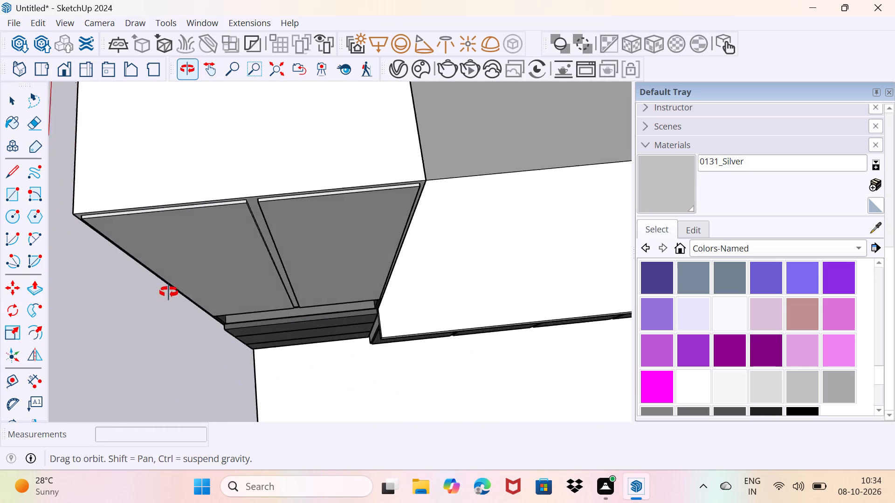
middle_click_drag(169, 292, 152, 231)
scroll(152, 231, "down", 5)
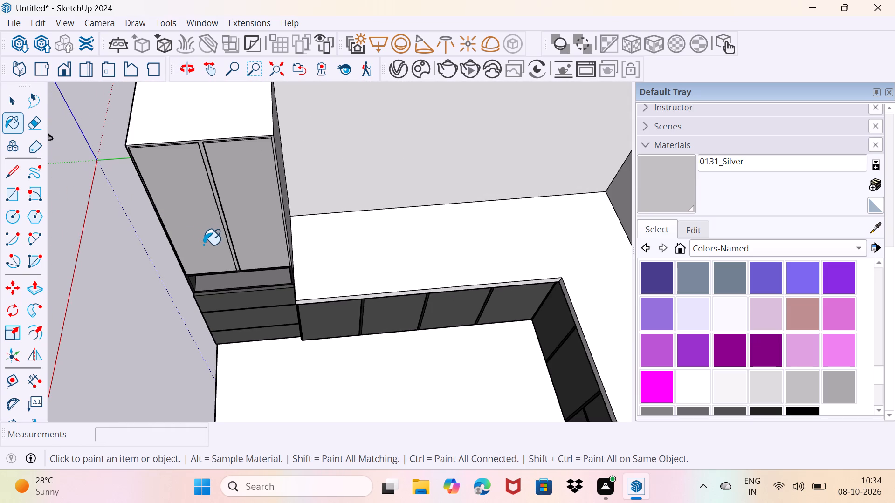
key("space")
Offset the tall unit's upper door faces inward, the left by about 3 3/16" and the right by about 3 1/2".
scroll(204, 245, "up", 3)
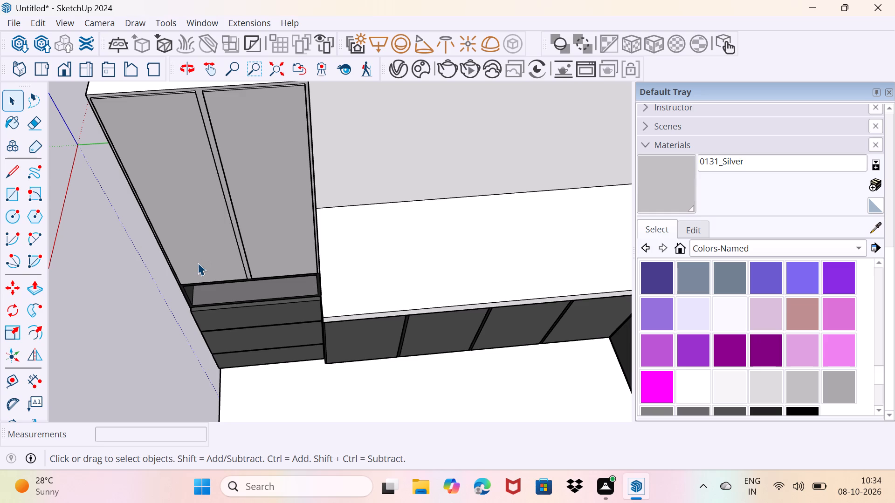
middle_click_drag(196, 261, 189, 203)
left_click(29, 331)
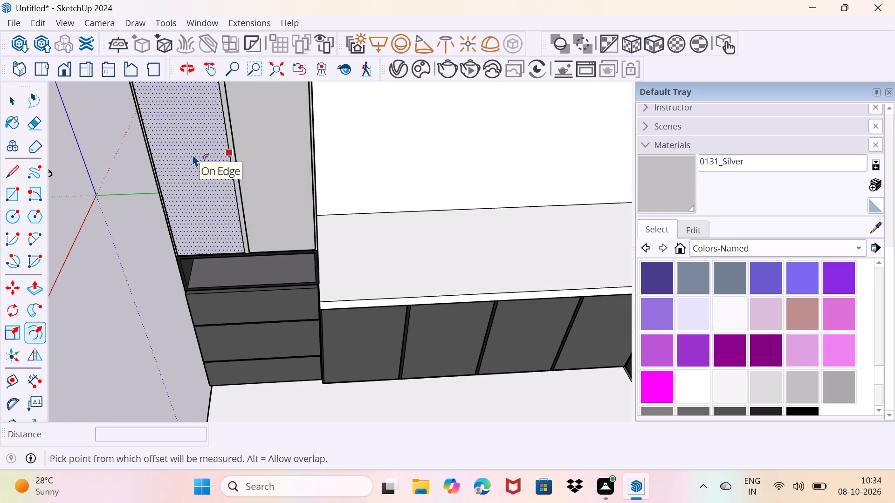
middle_click_drag(194, 154, 196, 187, "alt")
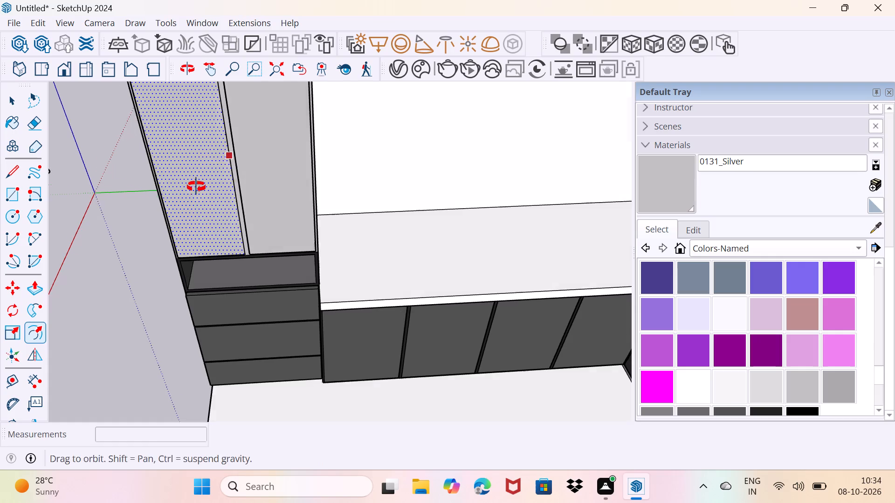
middle_click_drag(196, 187, 253, 286, "alt")
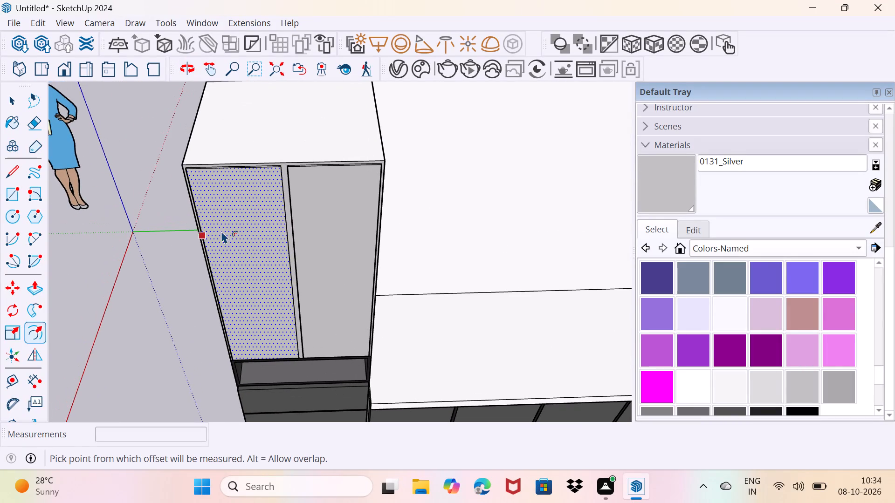
left_click(223, 226)
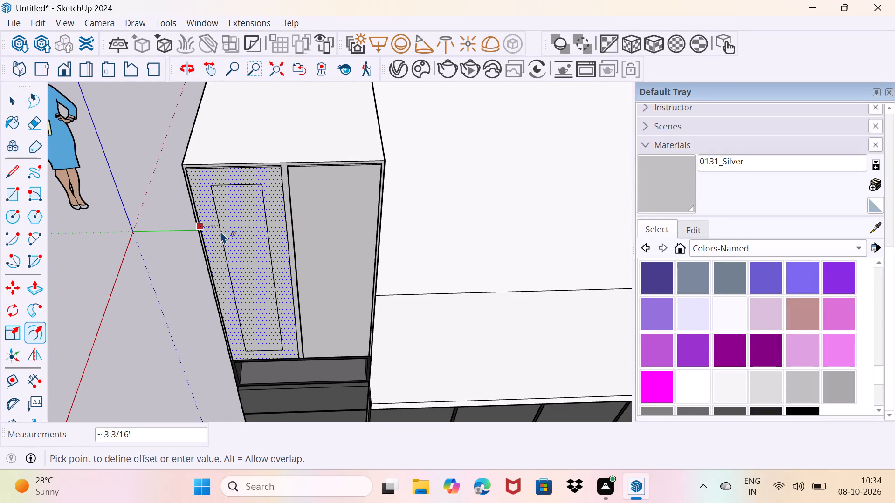
left_click(220, 231)
left_click(349, 231)
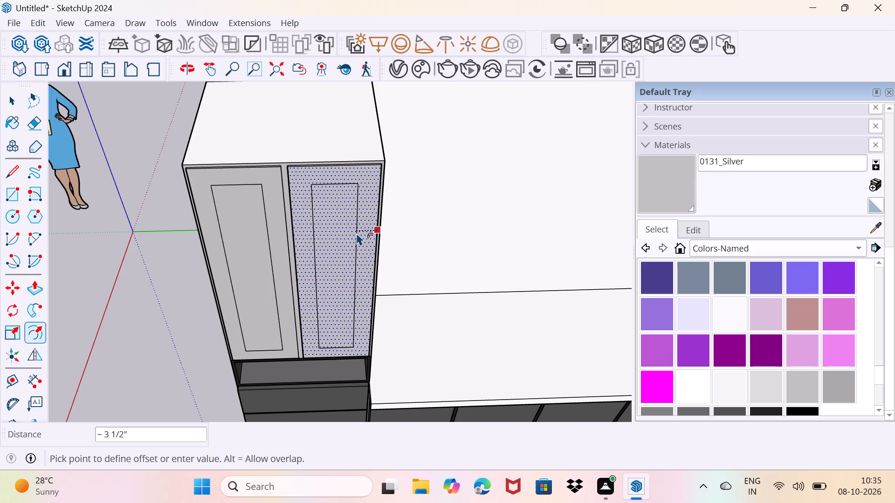
left_click(357, 233)
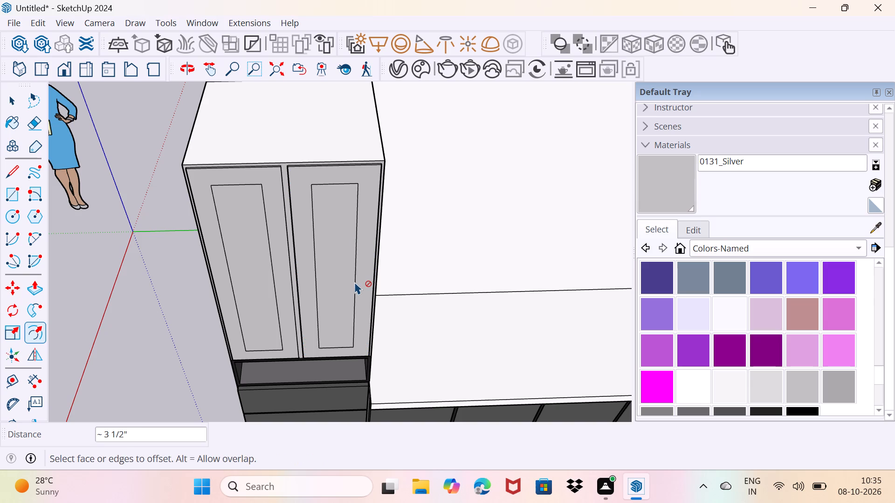
key("space")
Paint the inner panels of both upper doors with Translucent Glass Blue from the Glass and Mirrors collection.
scroll(363, 302, "down", 2)
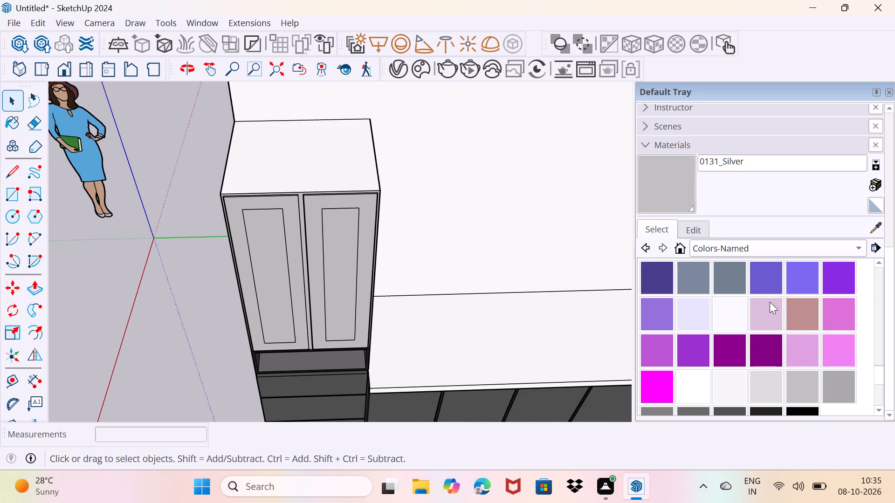
scroll(771, 285, "down", 2)
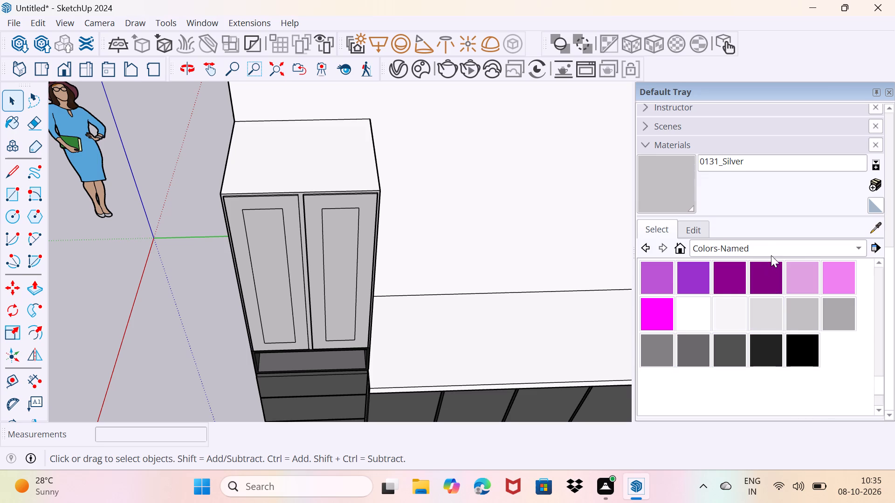
left_click(771, 251)
scroll(747, 347, "down", 3)
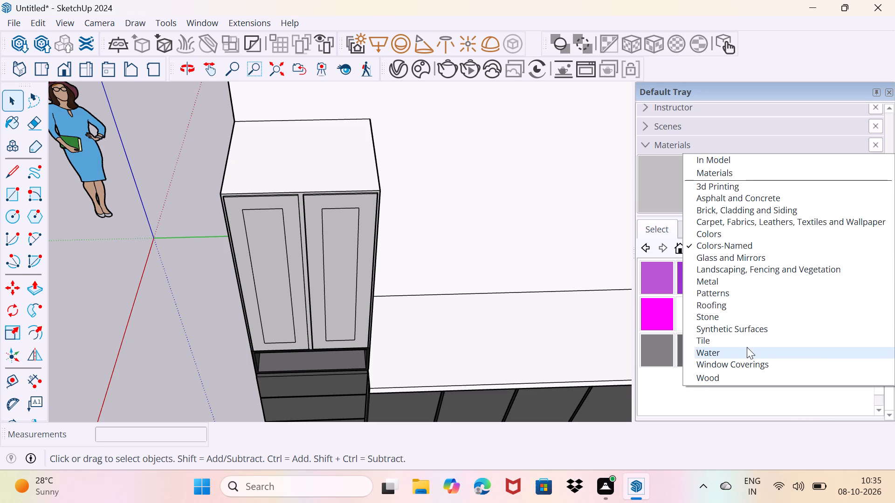
scroll(747, 347, "up", 4)
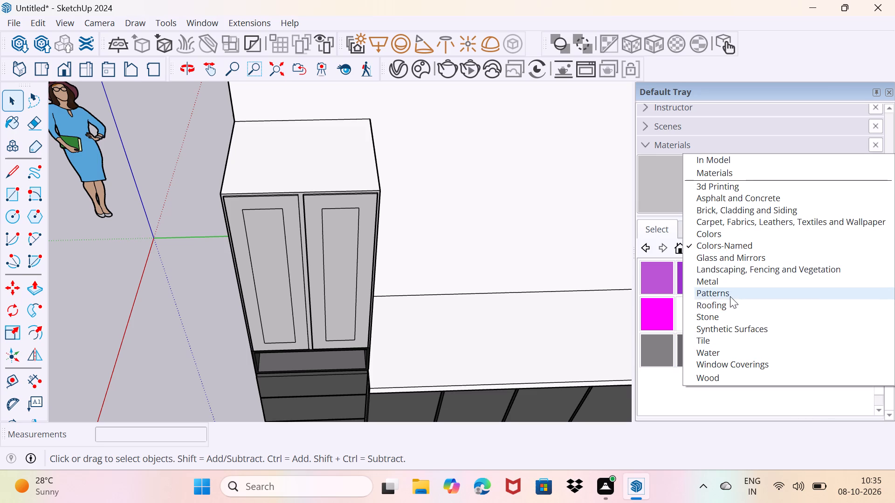
left_click(732, 261)
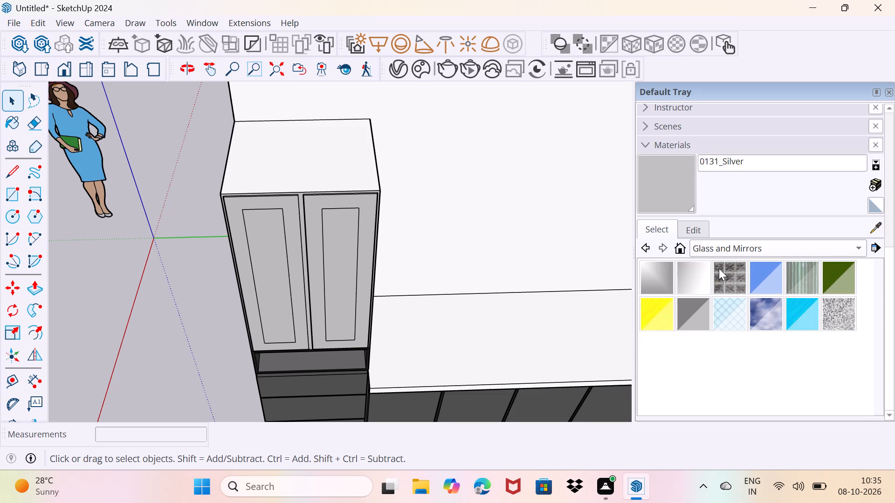
left_click(762, 288)
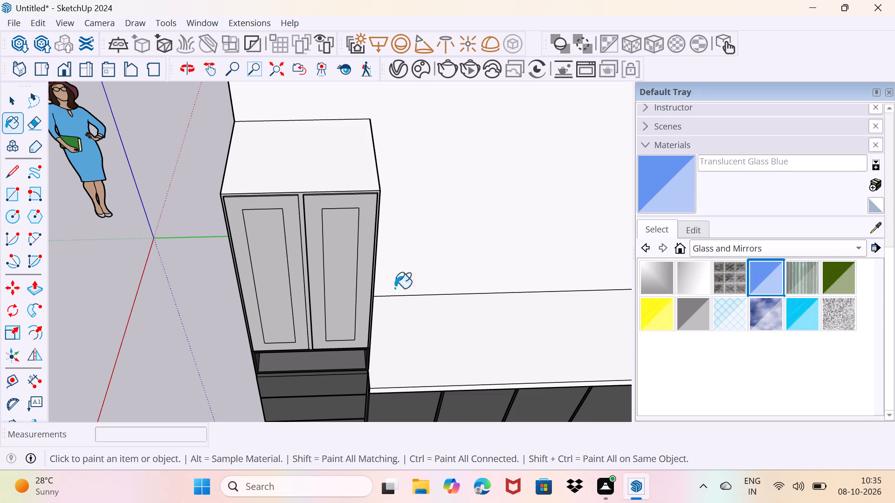
left_click(342, 276)
left_click(272, 278)
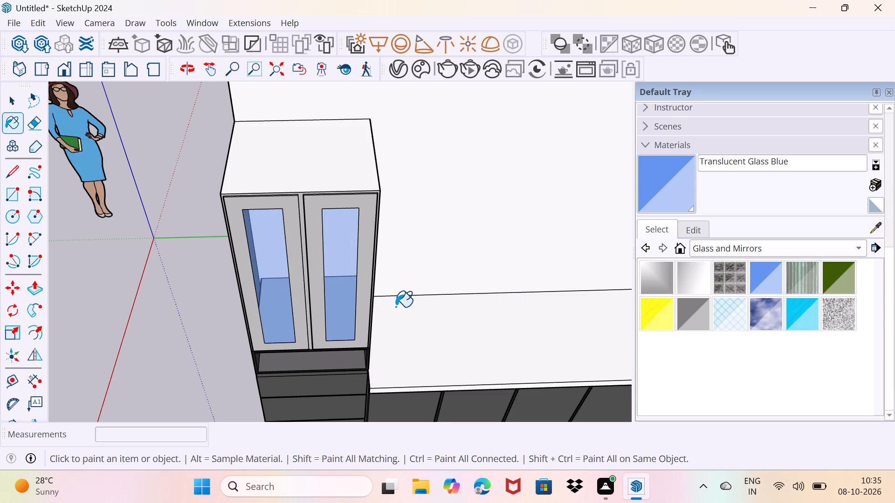
Repaint the inner glass panels of both tall-unit upper doors with Translucent Glass Gray.
left_click(701, 328)
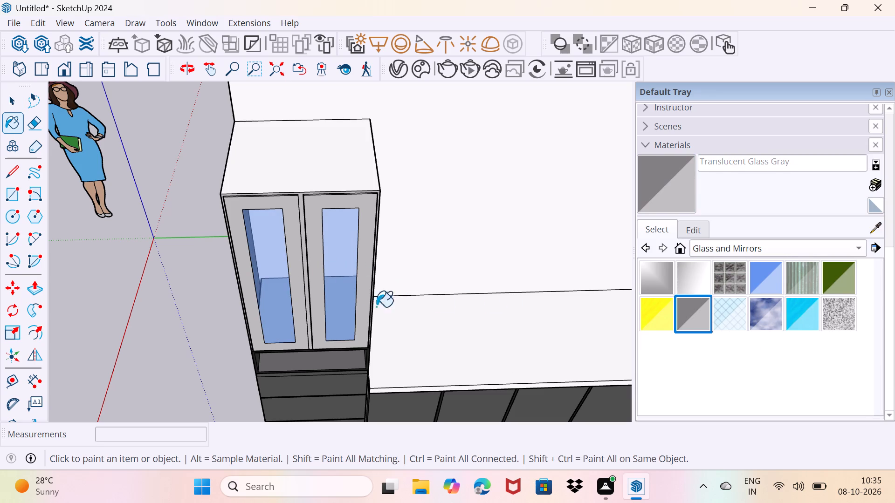
left_click_drag(326, 302, 337, 298)
left_click(280, 305)
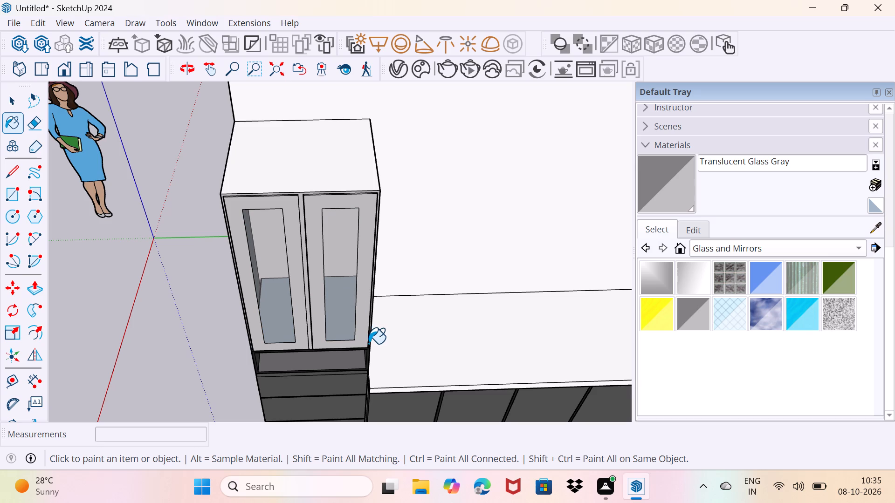
left_click(692, 309)
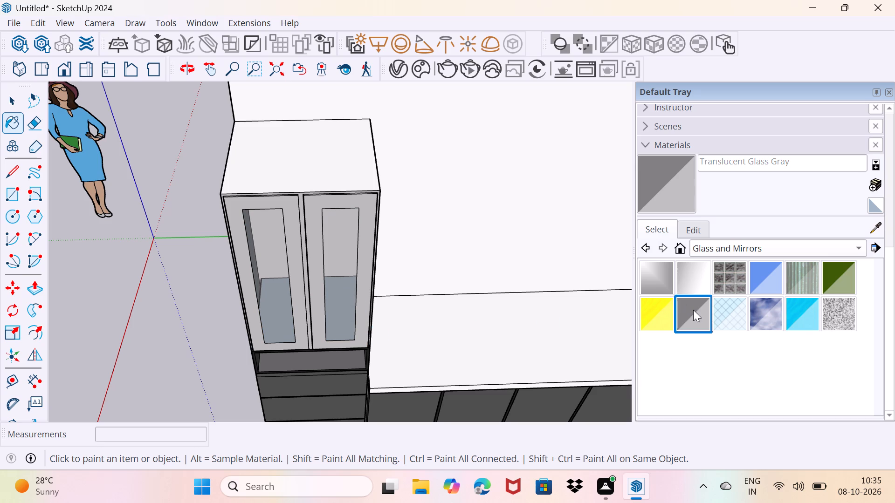
left_click(341, 292)
left_click(280, 306)
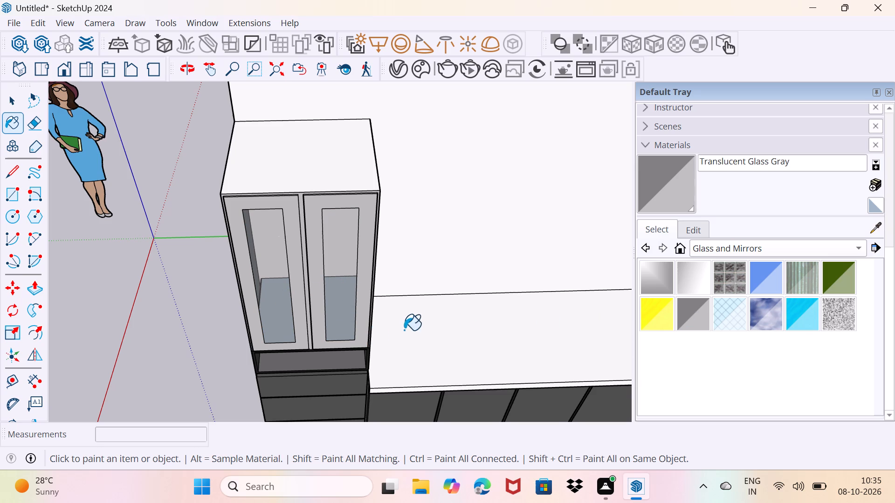
Examine the tall unit's gray glass doors and the whole kitchen from several angles.
middle_click_drag(404, 330, 485, 273)
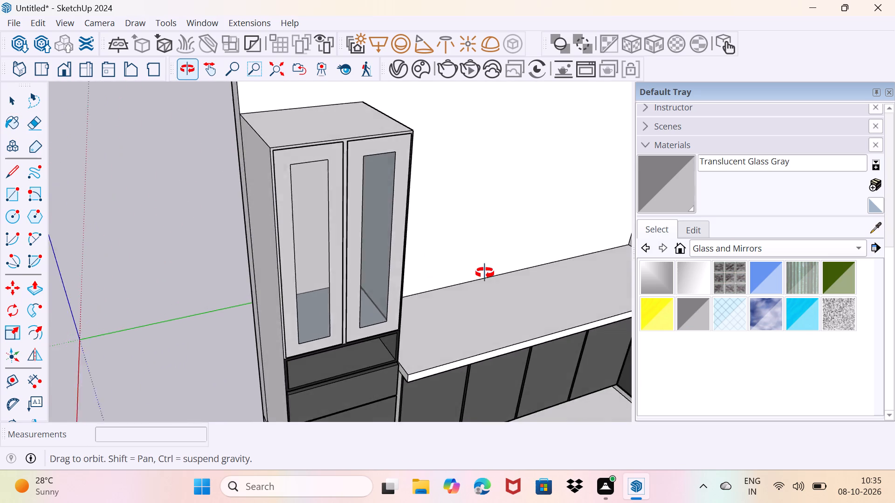
middle_click_drag(485, 273, 434, 291)
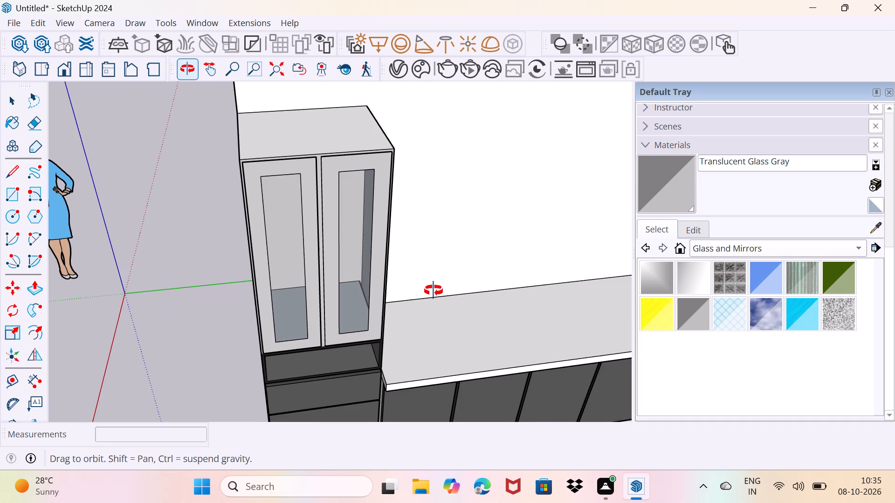
middle_click_drag(434, 291, 427, 293)
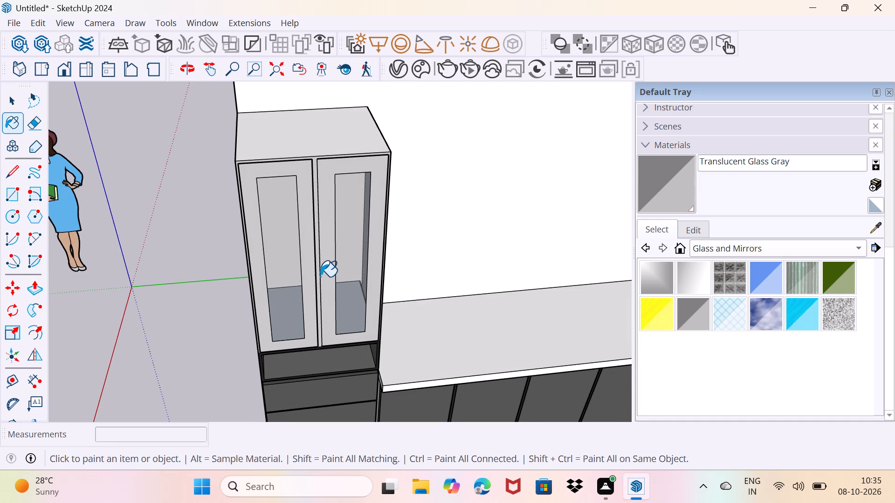
key("space")
scroll(320, 288, "down", 10)
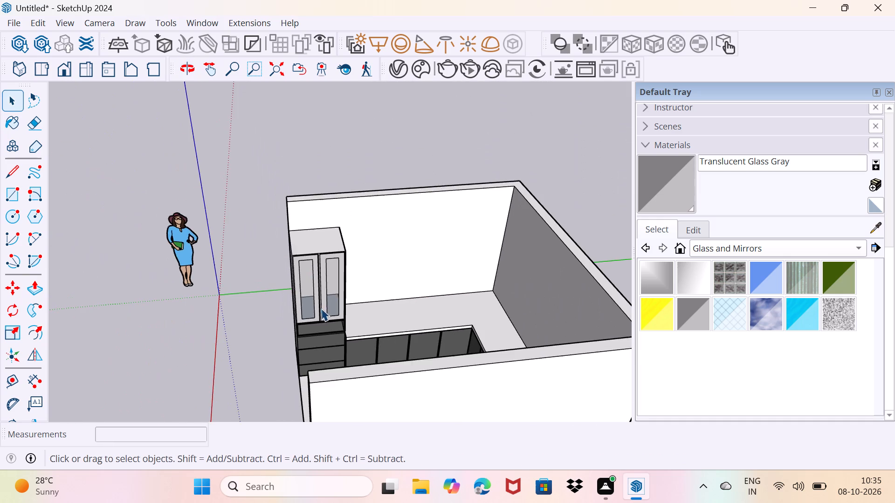
middle_click_drag(319, 345, 465, 323)
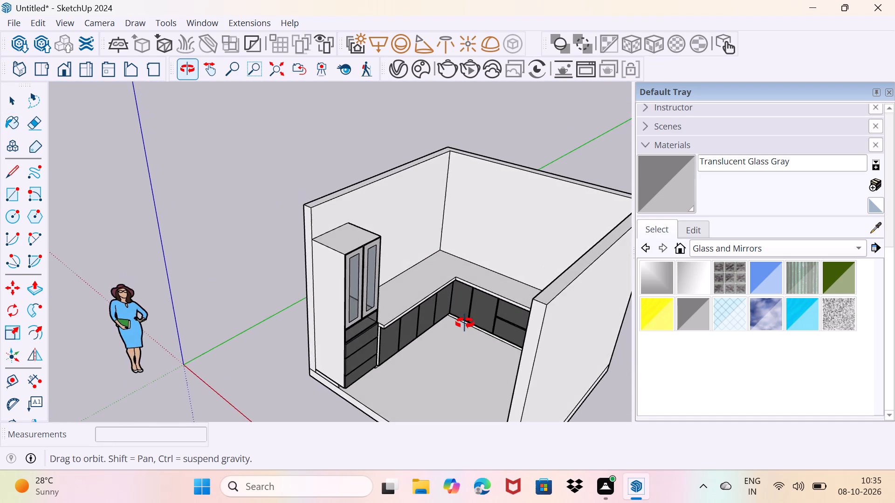
middle_click_drag(465, 323, 392, 333)
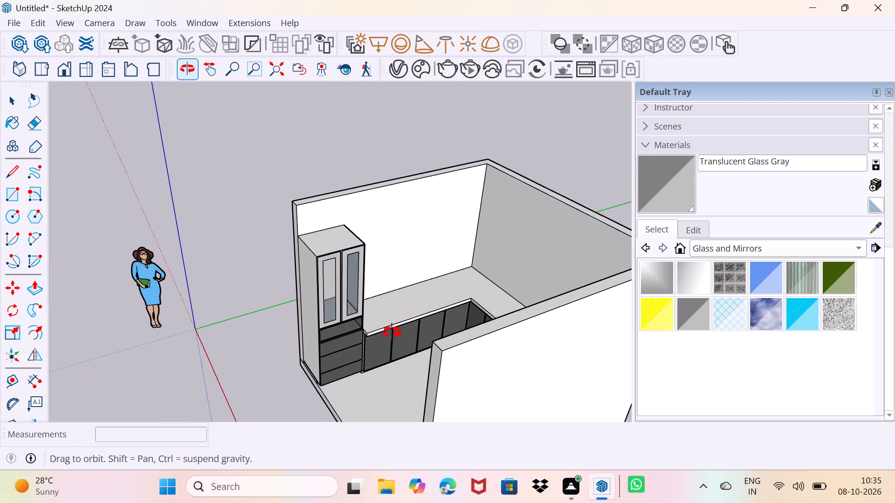
middle_click_drag(392, 333, 303, 372)
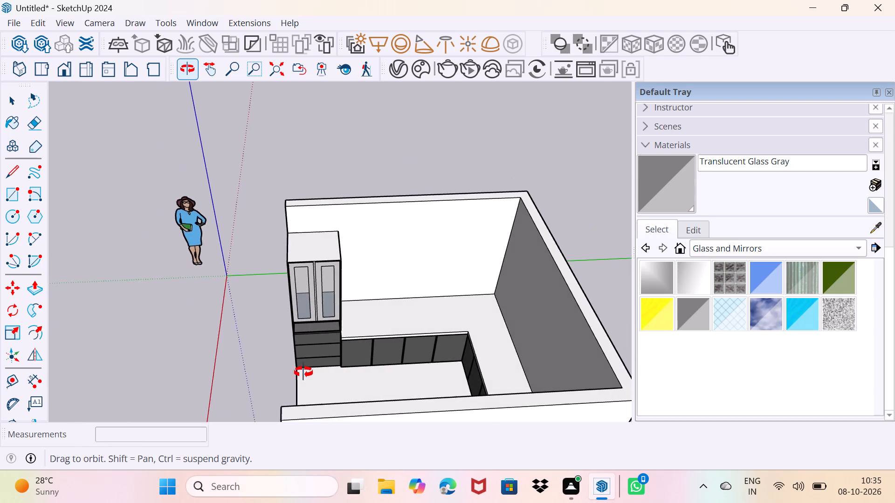
middle_click_drag(303, 372, 472, 282)
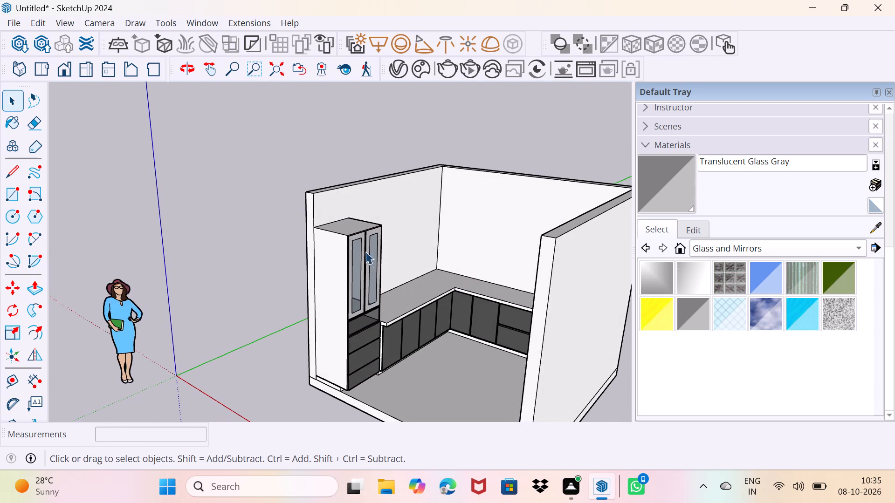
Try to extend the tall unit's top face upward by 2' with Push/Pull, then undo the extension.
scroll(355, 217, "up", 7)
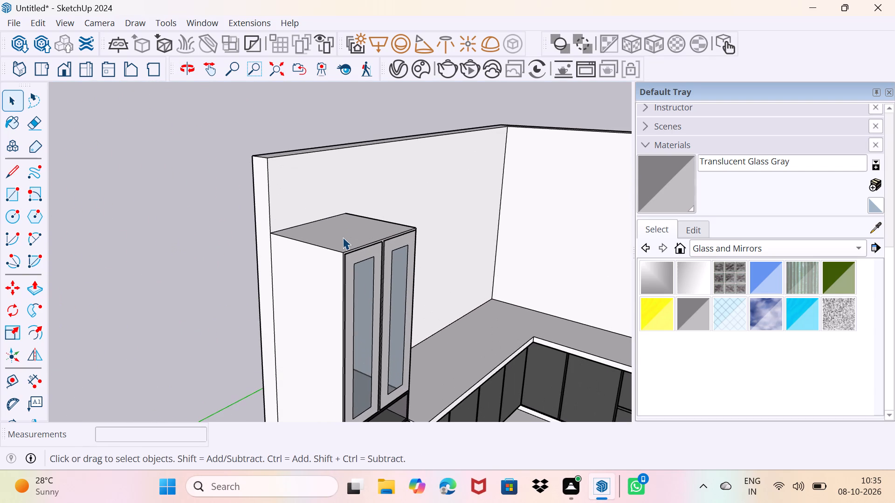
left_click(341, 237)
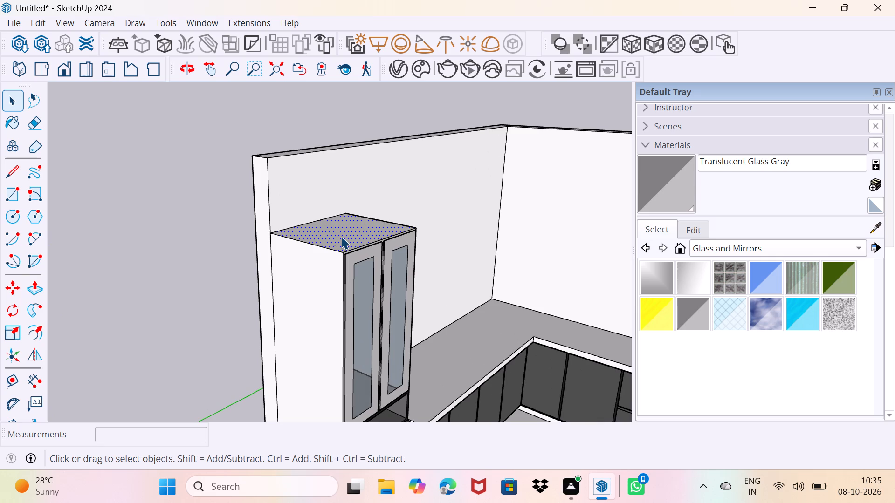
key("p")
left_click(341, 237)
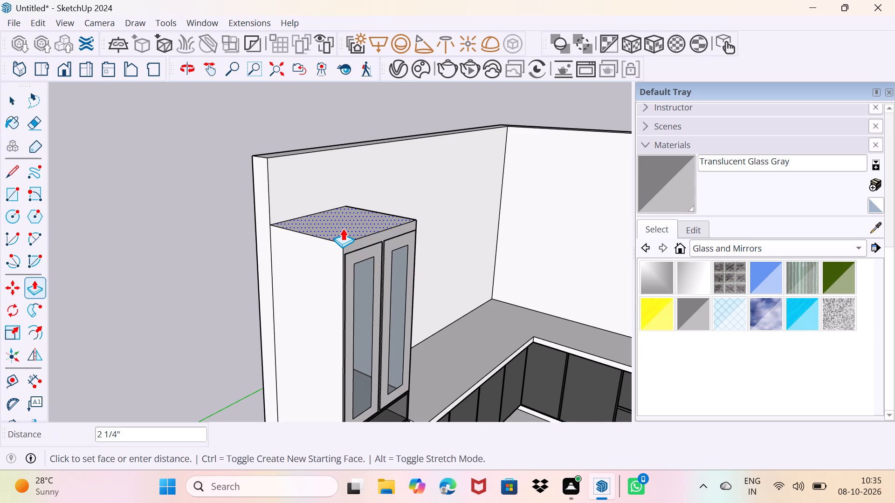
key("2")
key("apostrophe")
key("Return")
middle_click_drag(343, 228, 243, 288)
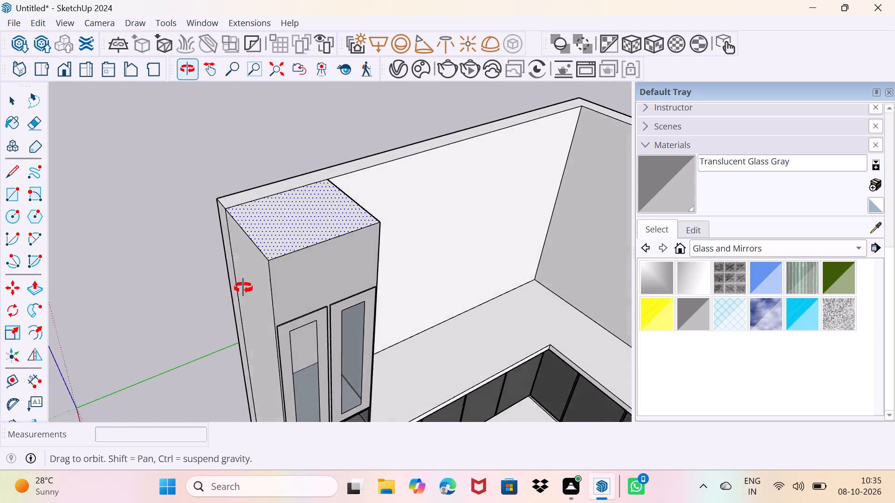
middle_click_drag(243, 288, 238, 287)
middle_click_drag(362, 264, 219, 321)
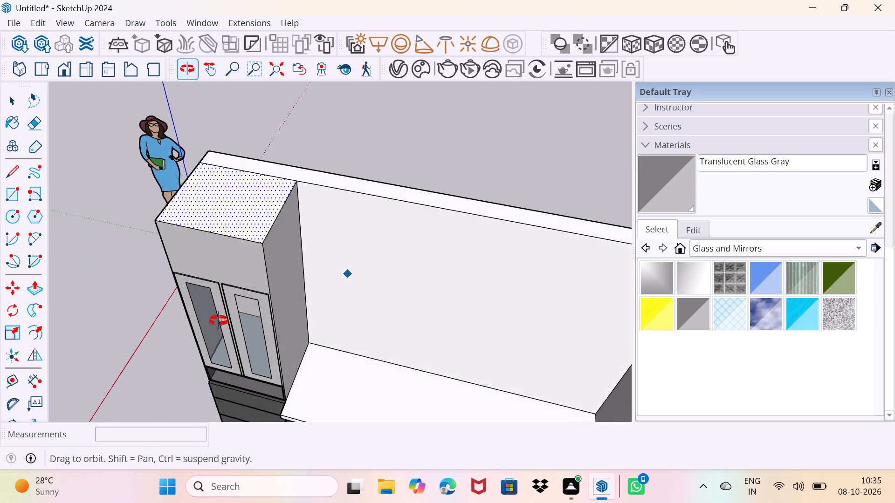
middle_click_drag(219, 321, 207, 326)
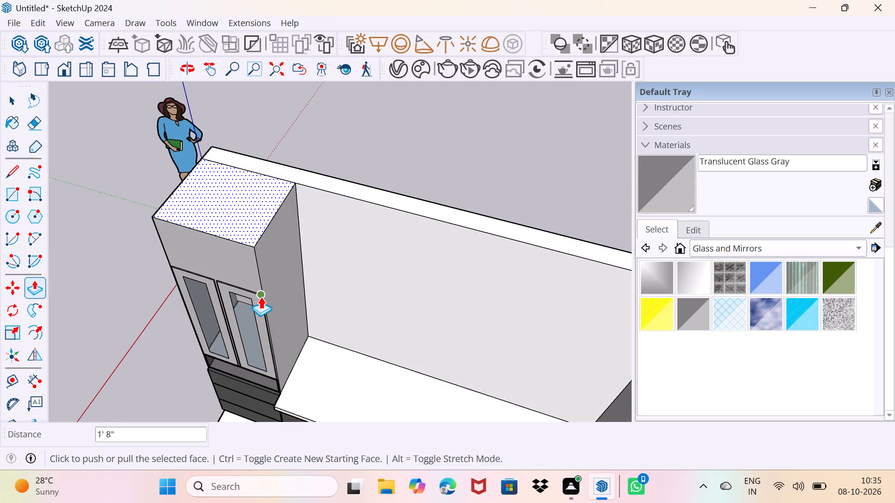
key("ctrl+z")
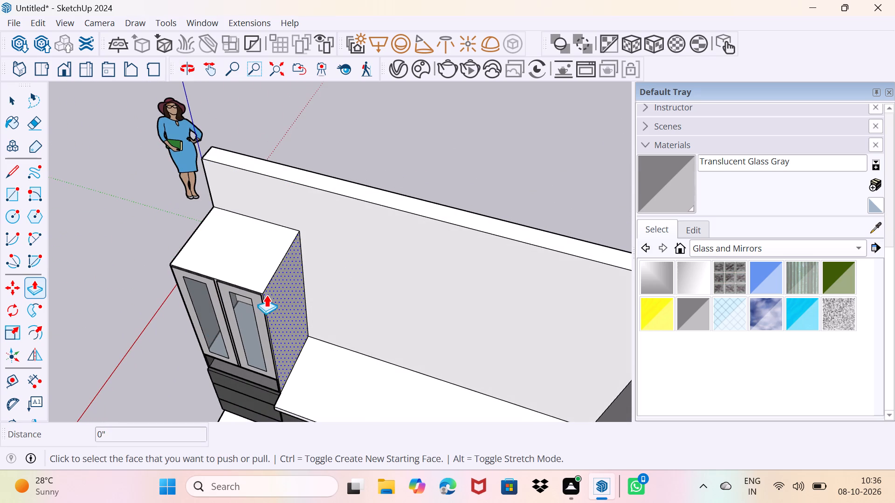
Push/Pull the tall unit's top face up 2' as a new starting face, making a separate loft section above the glass doors.
left_click(249, 276)
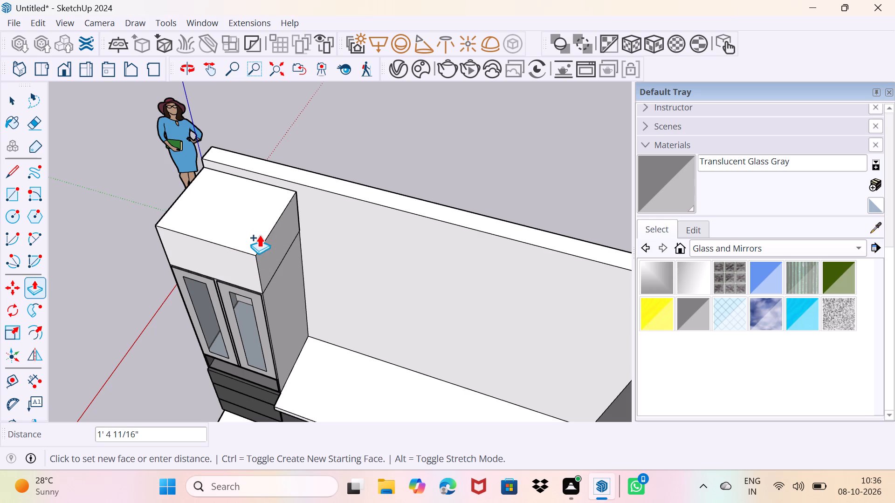
type("2'")
key("Return")
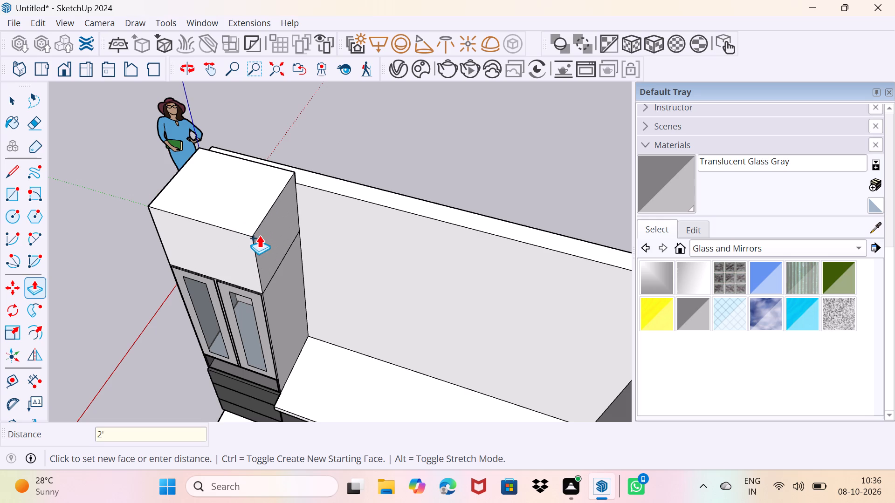
middle_click_drag(273, 237, 247, 289)
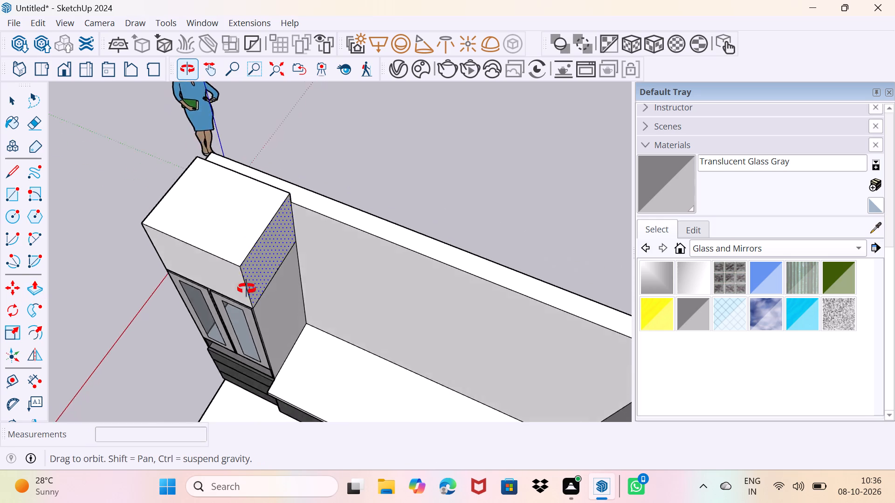
middle_click_drag(247, 289, 281, 226)
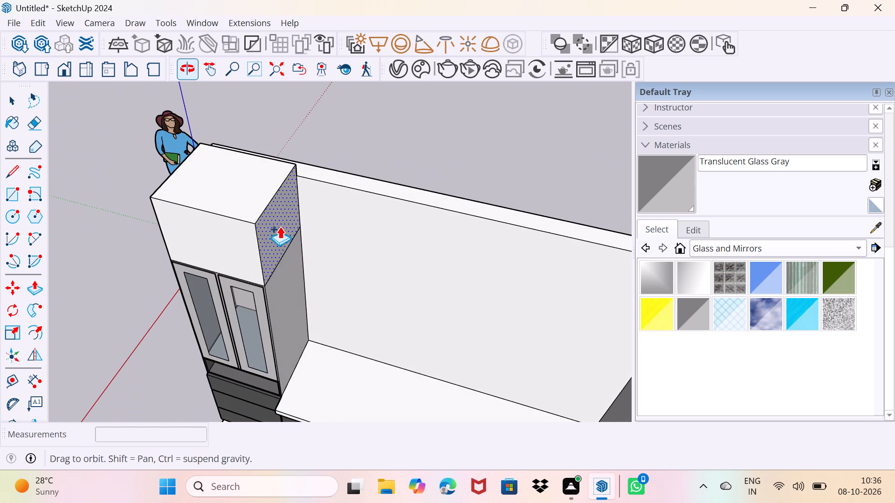
Push/Pull the top face of the room walls up 3' as a new starting face.
left_click(370, 182)
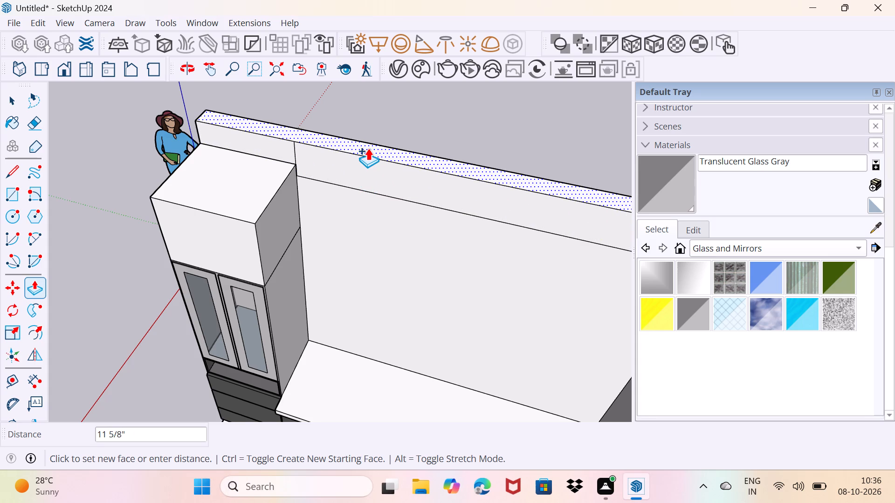
type("3'")
key("Return")
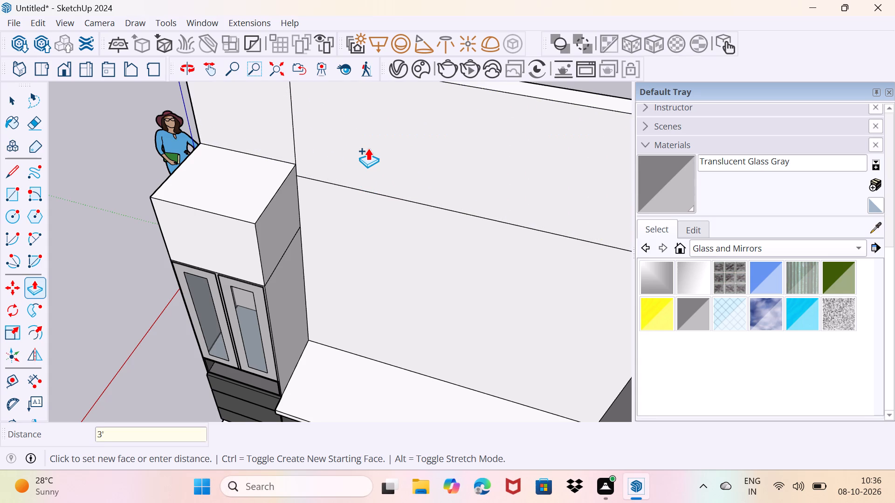
scroll(350, 197, "down", 6)
key("space")
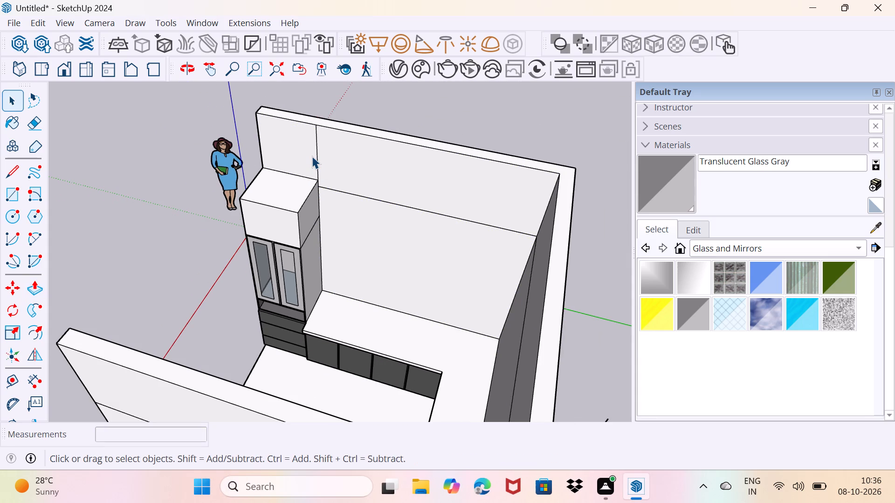
Erase the leftover vertical and horizontal seam lines from the inner faces of the raised room walls.
key("e")
left_click_drag(312, 156, 343, 157)
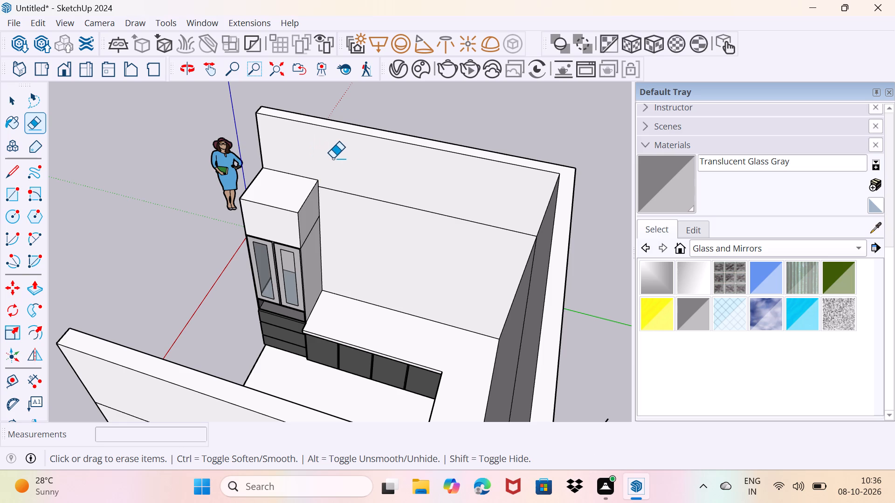
left_click_drag(351, 200, 366, 183)
middle_click_drag(374, 244, 390, 251)
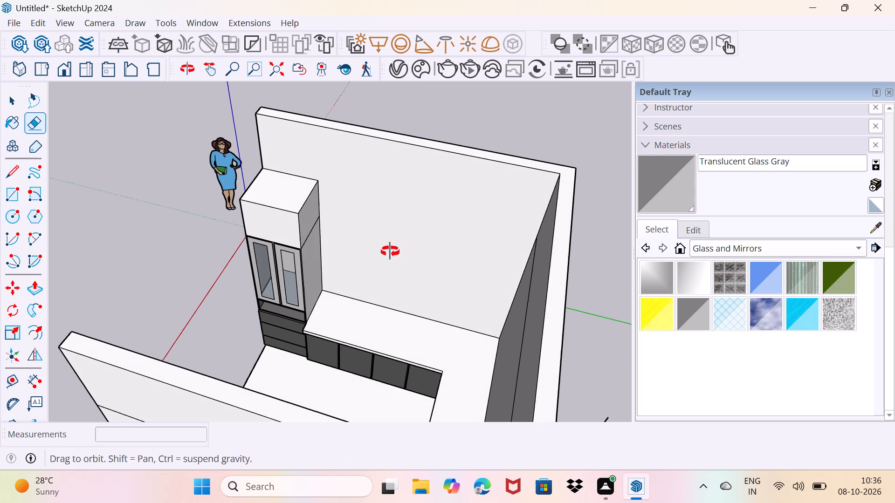
middle_click_drag(390, 251, 549, 277)
left_click_drag(567, 204, 564, 210)
scroll(559, 218, "down", 4)
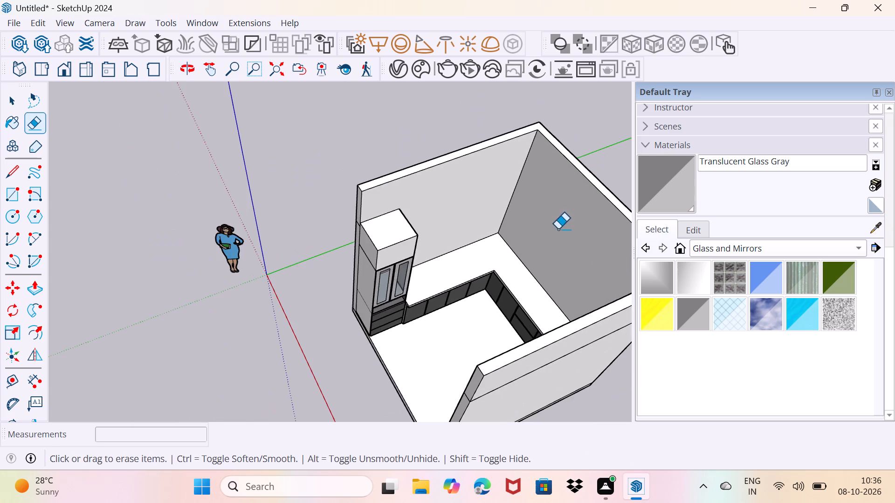
middle_click_drag(544, 245, 639, 302)
left_click(572, 304)
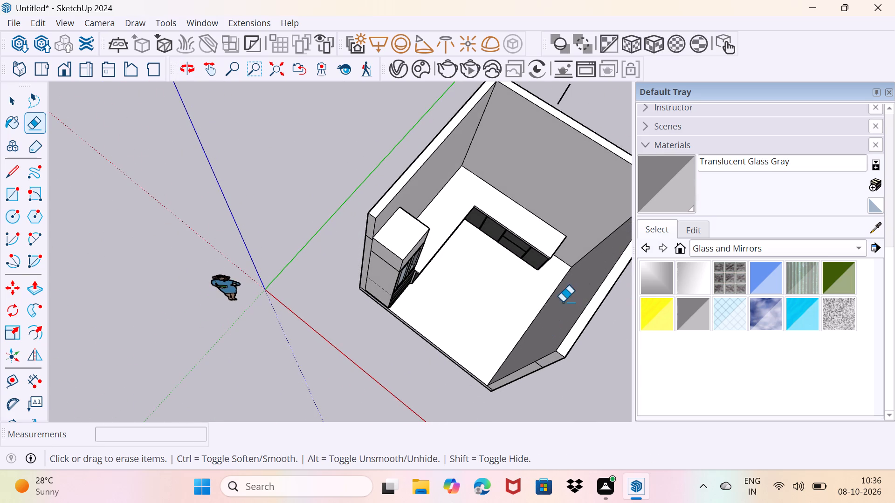
Erase the leftover horizontal seam lines from the outer faces of the raised room walls.
scroll(572, 326, "down", 1)
middle_click_drag(575, 351, 412, 243)
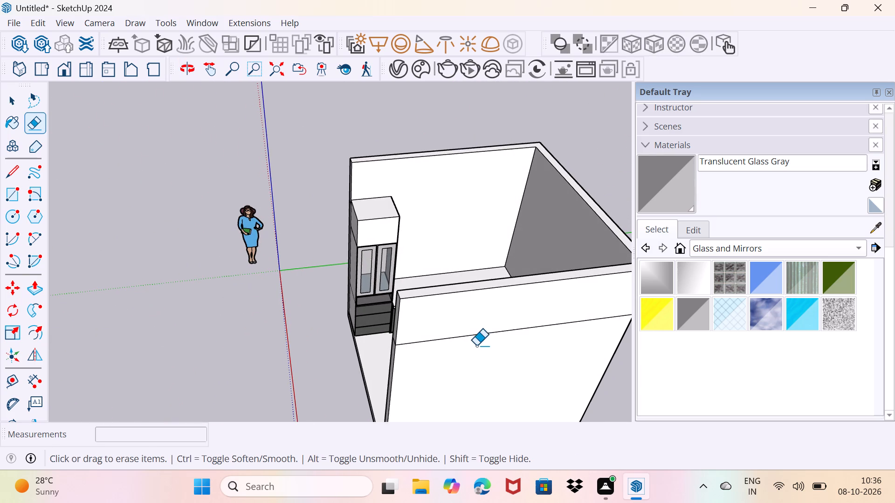
left_click(471, 337)
middle_click_drag(458, 352, 610, 347)
scroll(507, 288, "up", 3)
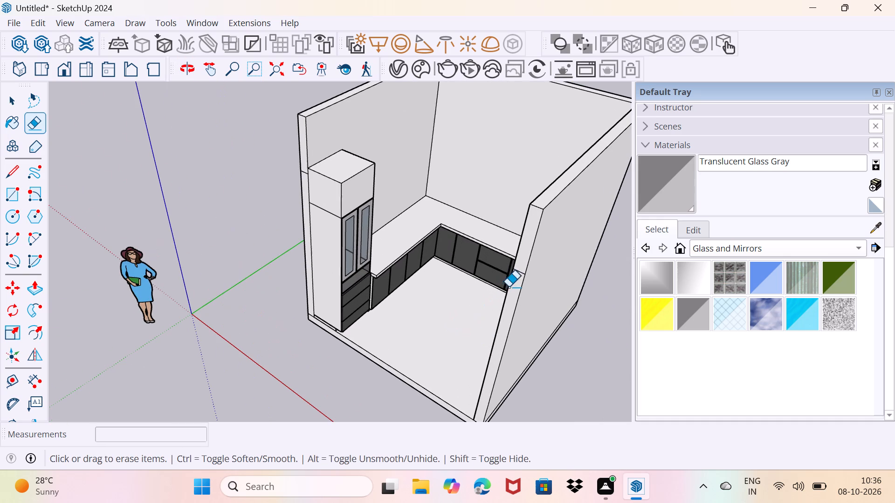
left_click(519, 272)
scroll(520, 273, "down", 3)
middle_click_drag(514, 271, 661, 303)
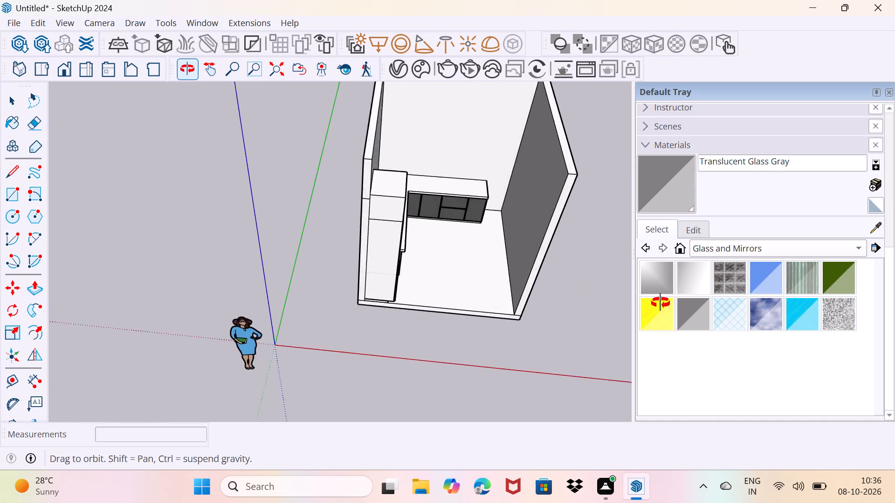
middle_click_drag(661, 303, 179, 265)
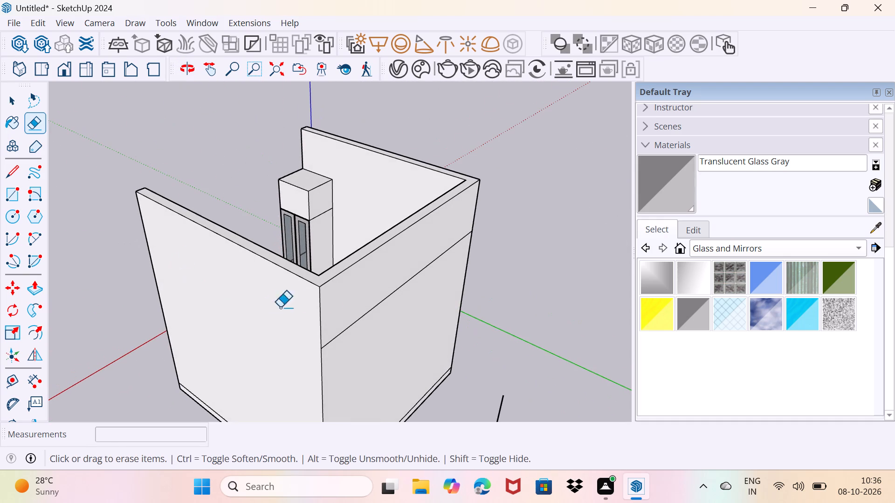
left_click(347, 326)
Push/Pull the loft's inner side face about 8' 11 9/16" along the wall until it meets the adjoining back wall.
scroll(335, 328, "down", 4)
middle_click_drag(294, 316, 553, 359)
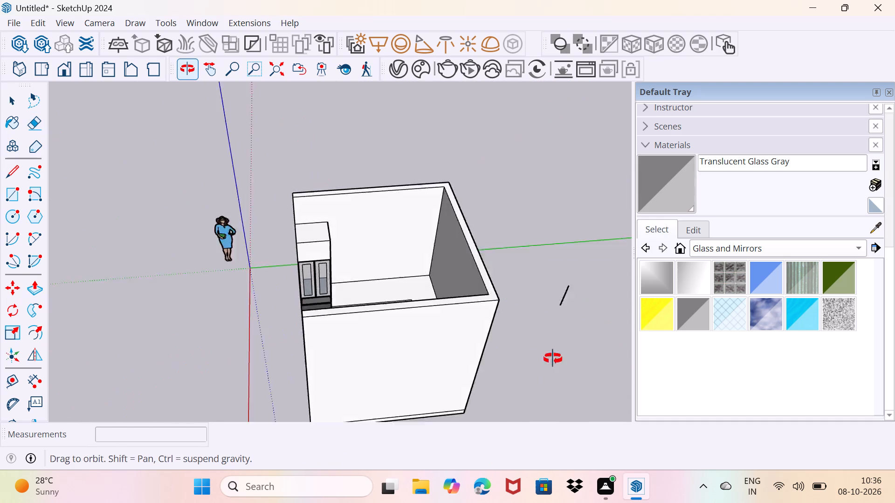
middle_click_drag(553, 359, 566, 356)
scroll(344, 284, "up", 3)
middle_click_drag(380, 266, 82, 239)
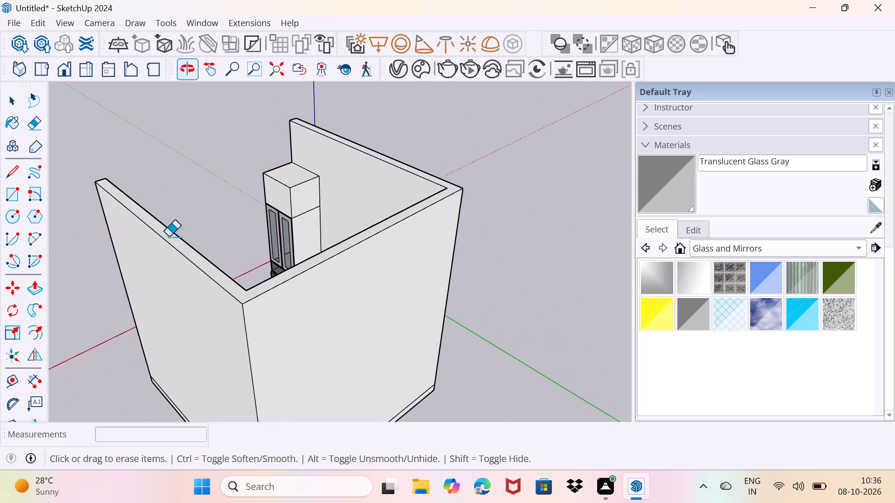
scroll(258, 225, "up", 1)
key("space")
scroll(293, 218, "up", 2)
middle_click_drag(290, 225, 326, 246)
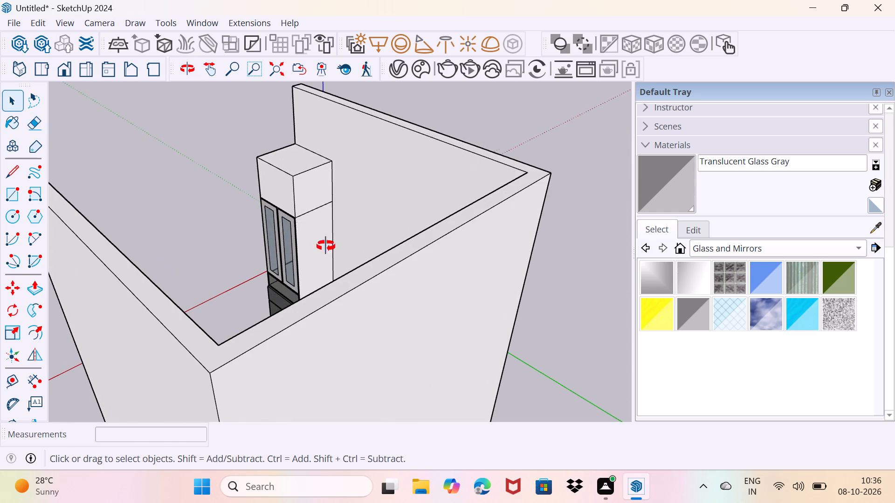
middle_click_drag(326, 246, 417, 272)
left_click(324, 215)
scroll(326, 216, "up", 1)
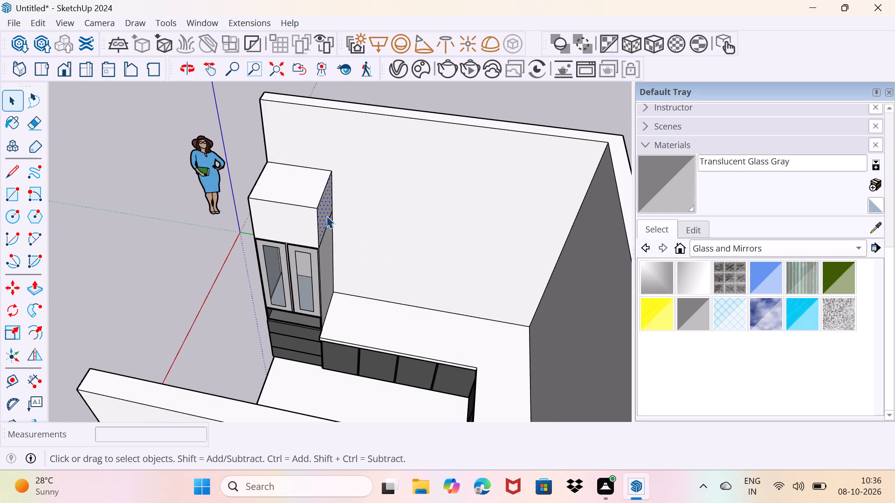
key("p")
left_click(326, 216)
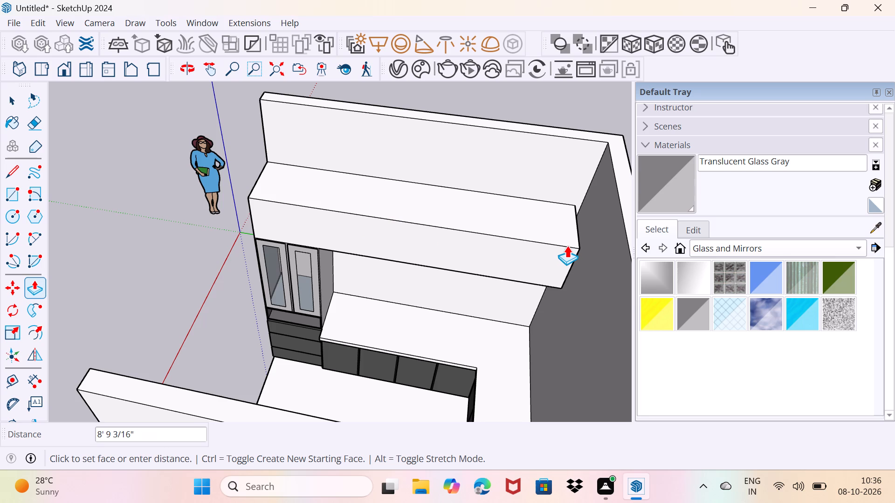
scroll(567, 245, "up", 2)
middle_click_drag(567, 245, 542, 241)
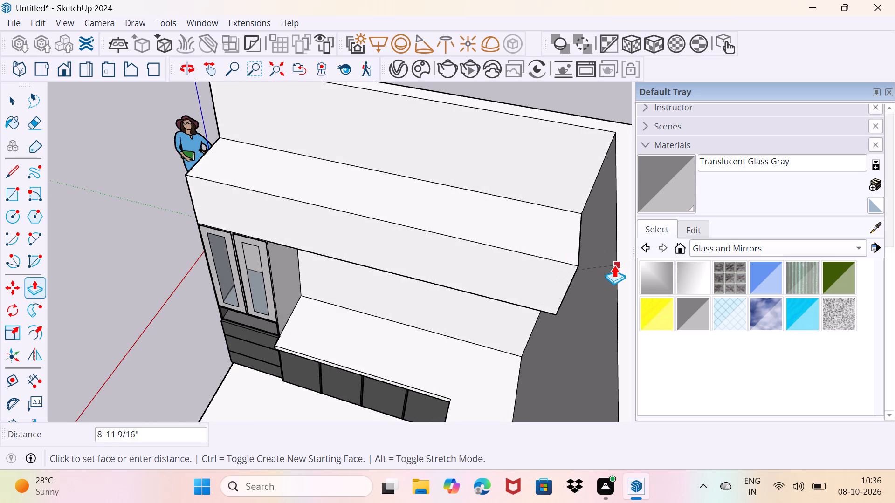
left_click(614, 265)
Draw a 2' by 2' square on the loft's front face, at its end against the back wall.
scroll(578, 286, "down", 3)
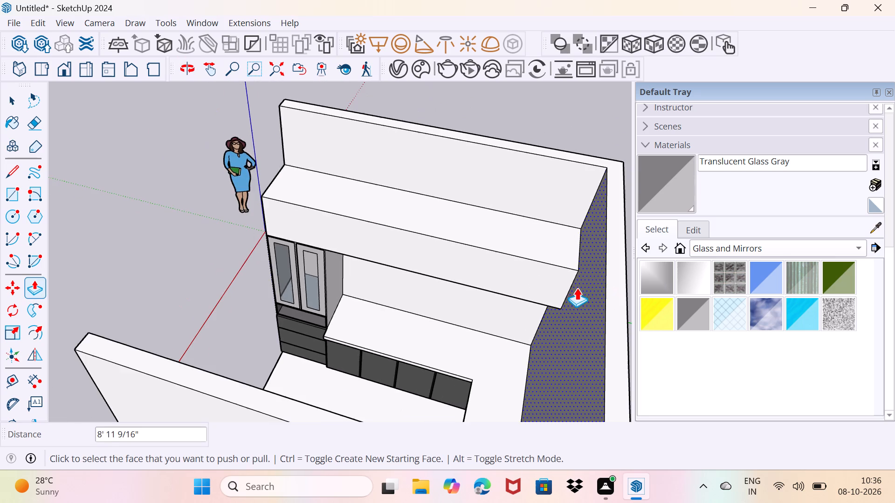
middle_click_drag(544, 306, 676, 313)
middle_click_drag(434, 307, 567, 294)
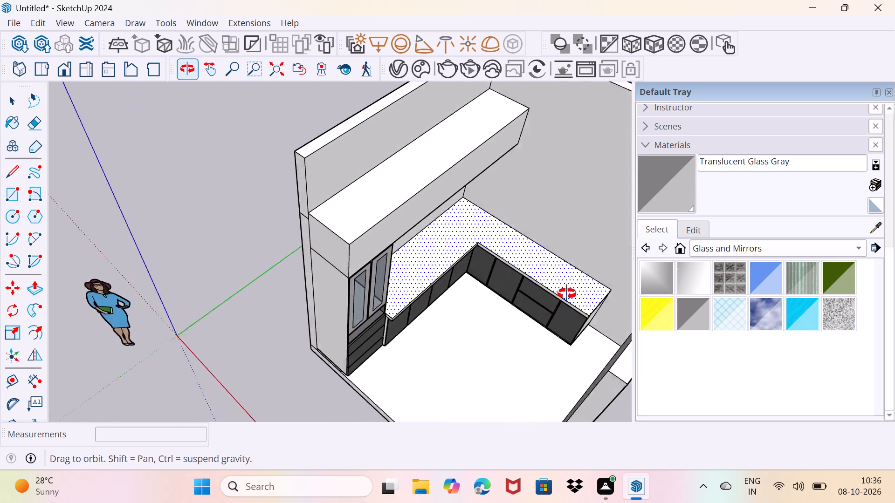
middle_click_drag(567, 294, 572, 287)
scroll(376, 272, "up", 2)
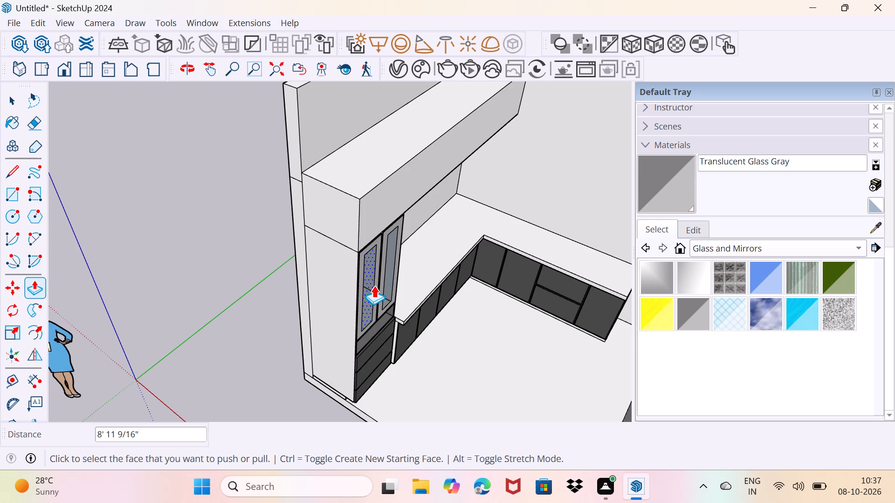
scroll(374, 285, "down", 2)
middle_click_drag(388, 289, 16, 405)
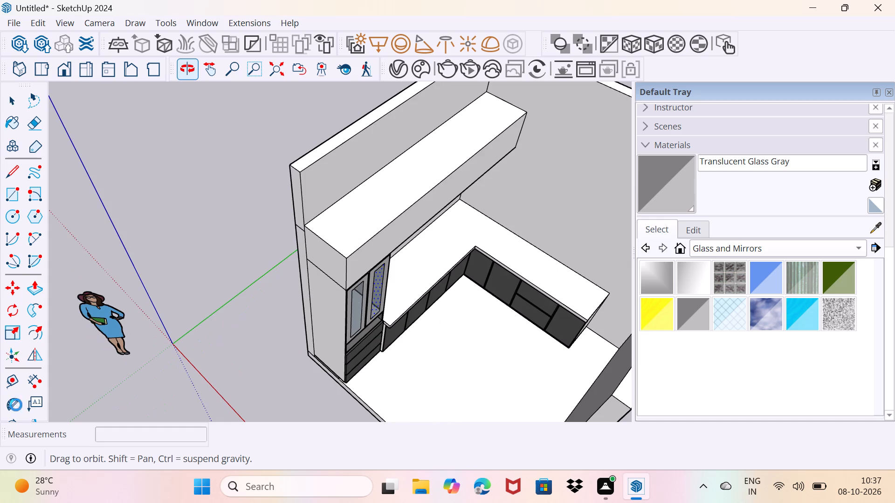
middle_click_drag(16, 405, 382, 326)
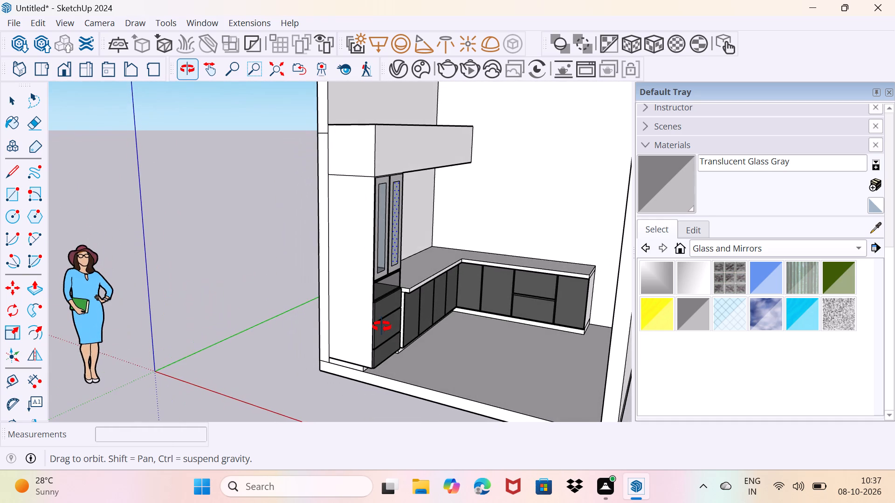
middle_click_drag(382, 326, 234, 315)
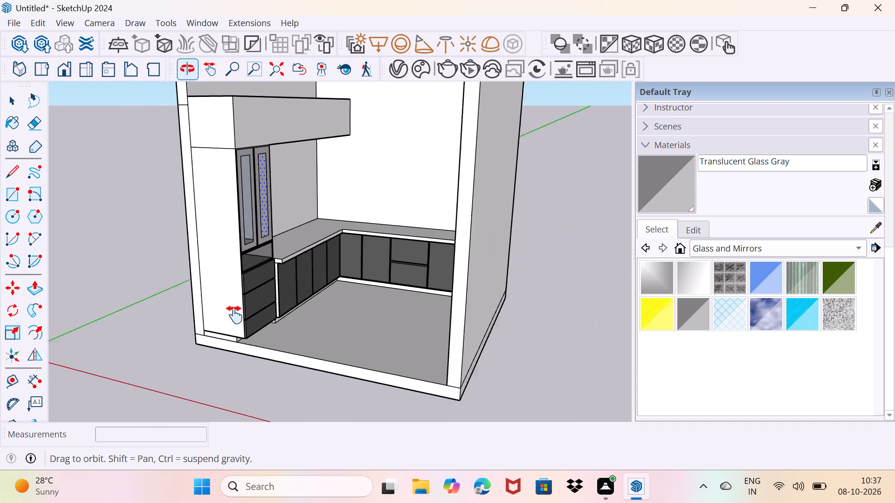
middle_click_drag(234, 315, 142, 339)
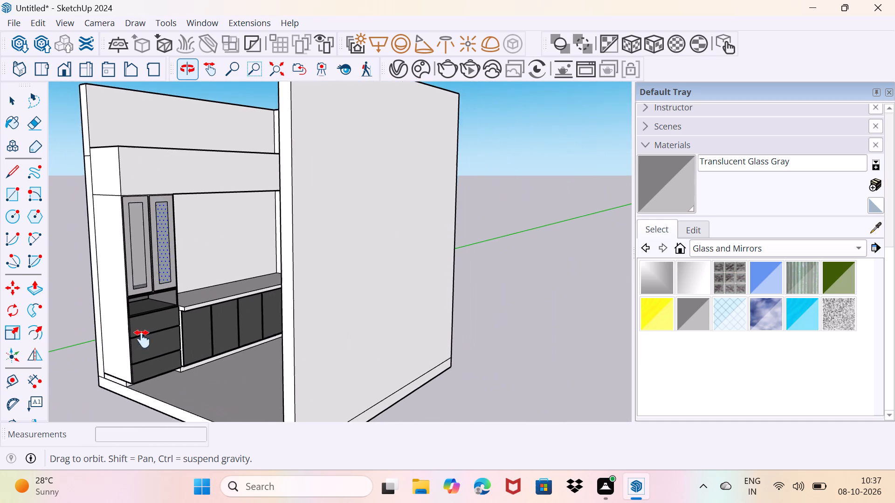
middle_click_drag(142, 339, 143, 340)
scroll(207, 225, "up", 3)
middle_click_drag(219, 232, 267, 272)
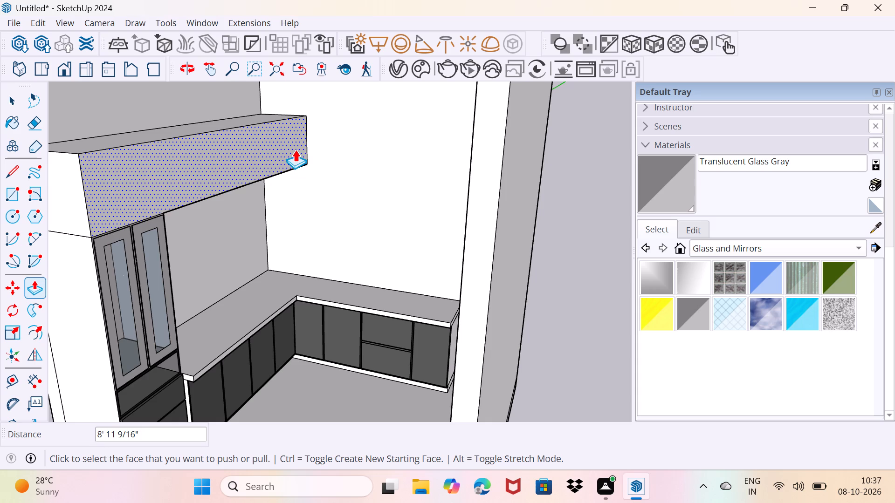
key("space")
key("r")
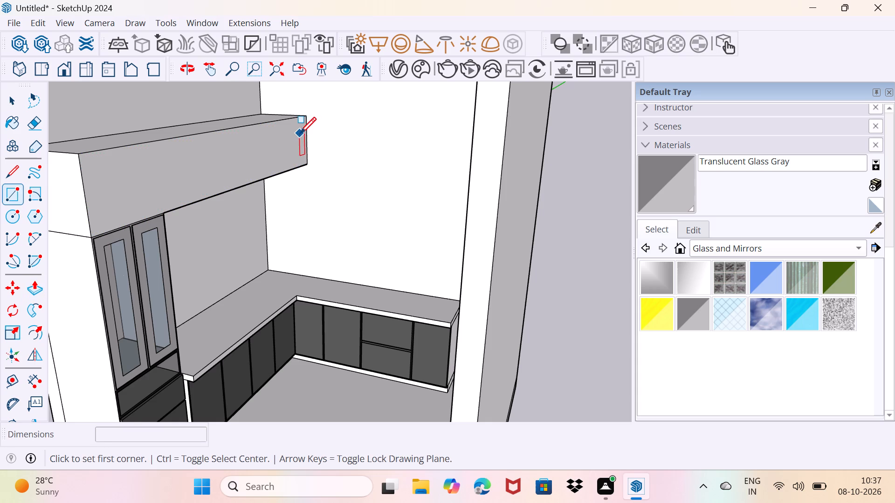
left_click(309, 116)
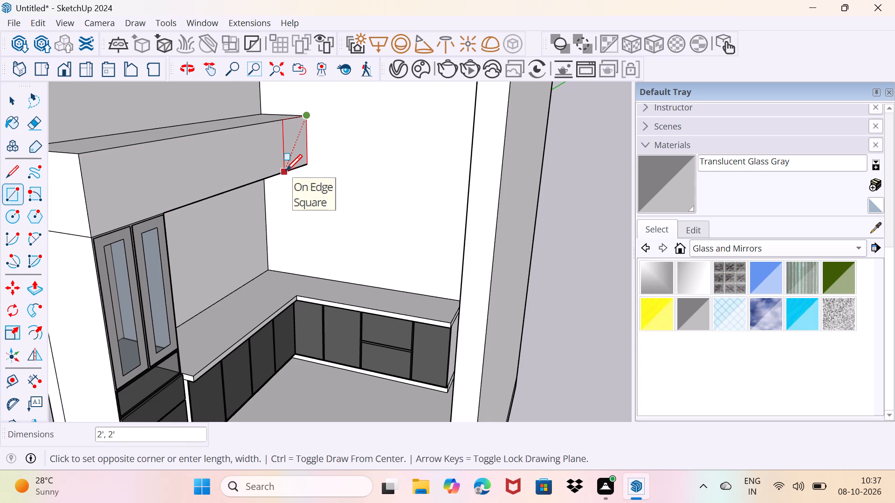
type("2',2'")
key("Return")
Push/Pull the square about 6' 11 3/8" along the back wall, level with the end of the base cabinets, forming an L-shaped loft.
middle_click_drag(322, 211, 379, 250)
key("p")
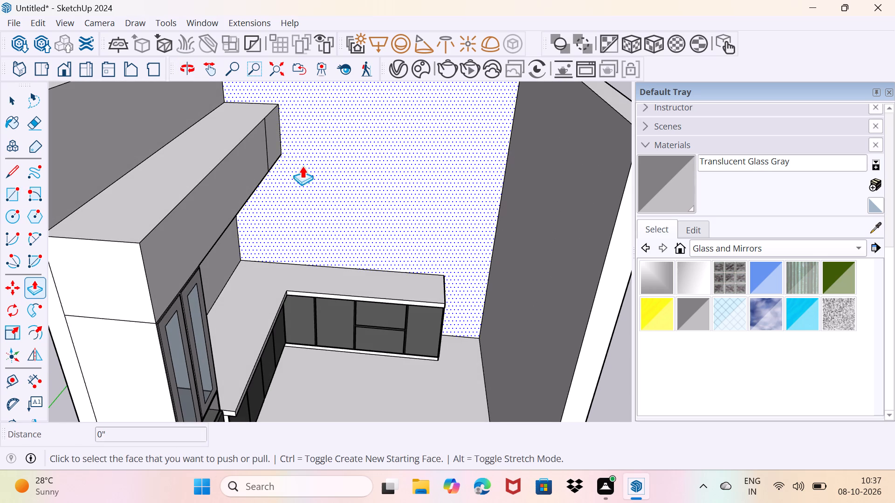
left_click(269, 135)
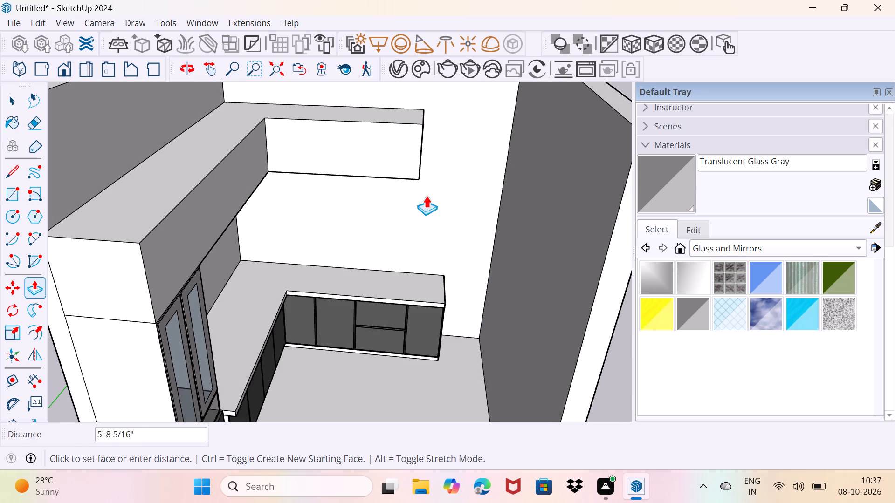
left_click(443, 310)
Erase the stray vertical line segments standing outside the room walls.
scroll(429, 333, "down", 3)
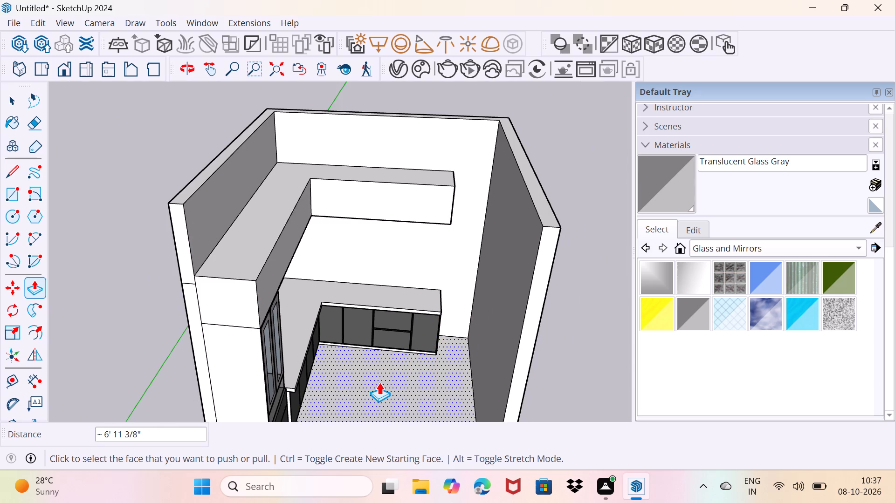
key("space")
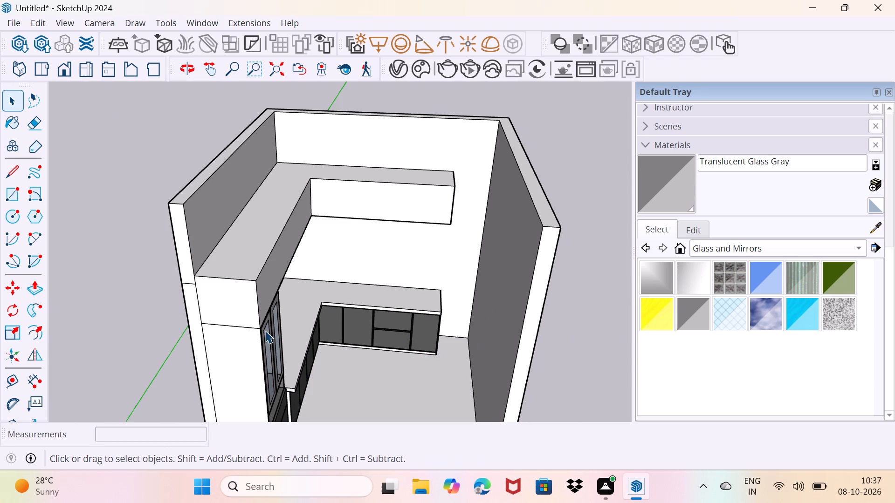
scroll(318, 362, "down", 3)
middle_click_drag(326, 370, 204, 424)
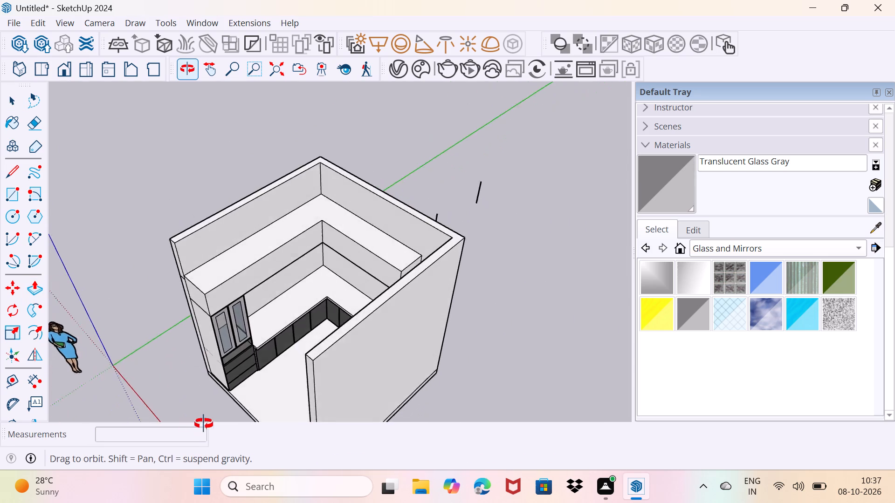
middle_click_drag(204, 424, 291, 305)
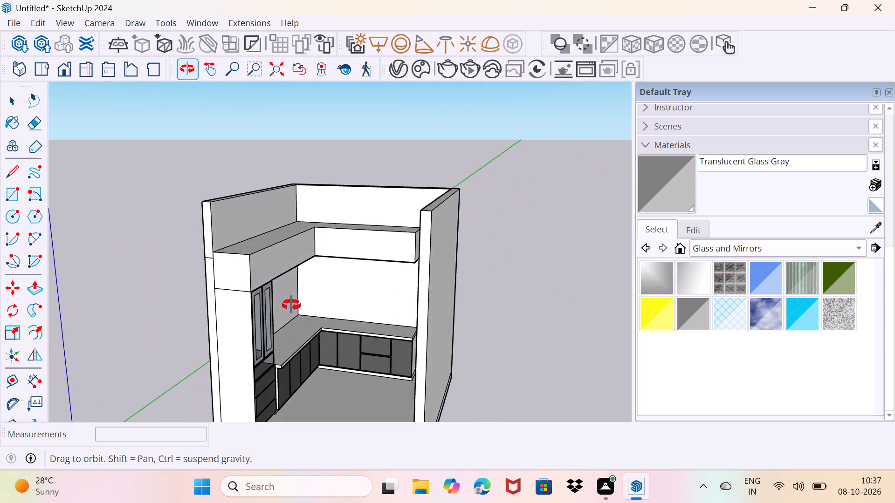
middle_click_drag(291, 305, 104, 296)
scroll(502, 328, "up", 3)
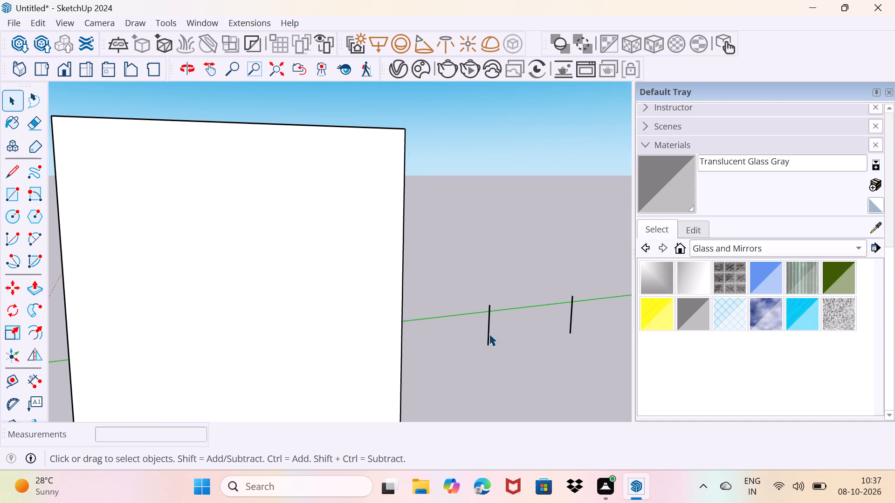
key("e")
left_click(489, 333)
left_click_drag(571, 319, 578, 319)
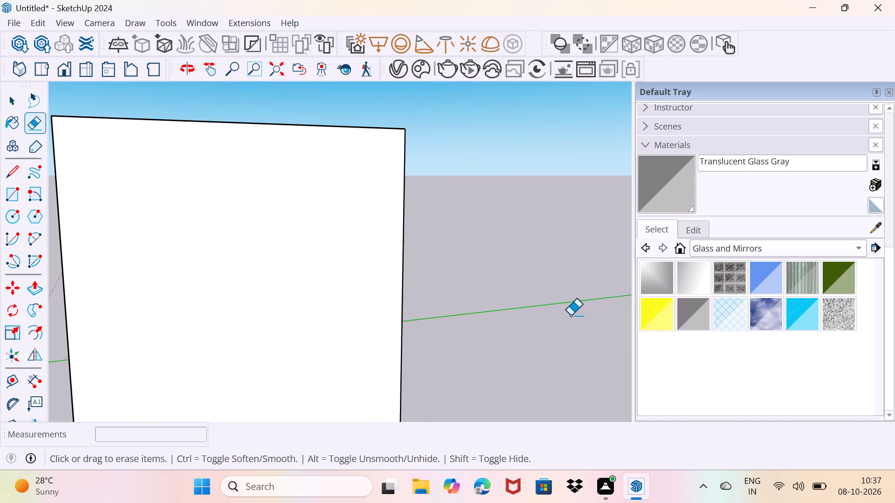
middle_click_drag(568, 317, 451, 372)
left_click(424, 343)
Copy the vertical end edge of the loft's long front face about 9' 5 1/2" to the inner corner, divided into 4 equal sections.
scroll(426, 348, "down", 7)
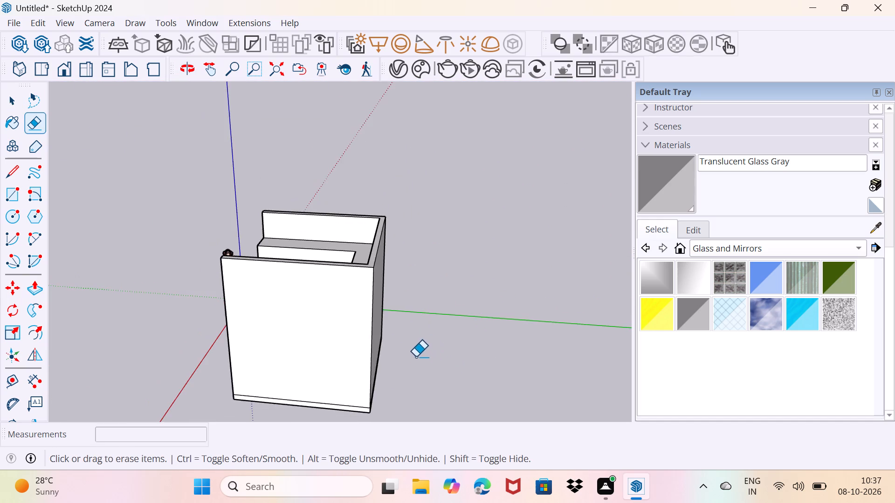
middle_click_drag(379, 363, 638, 341)
scroll(346, 362, "up", 6)
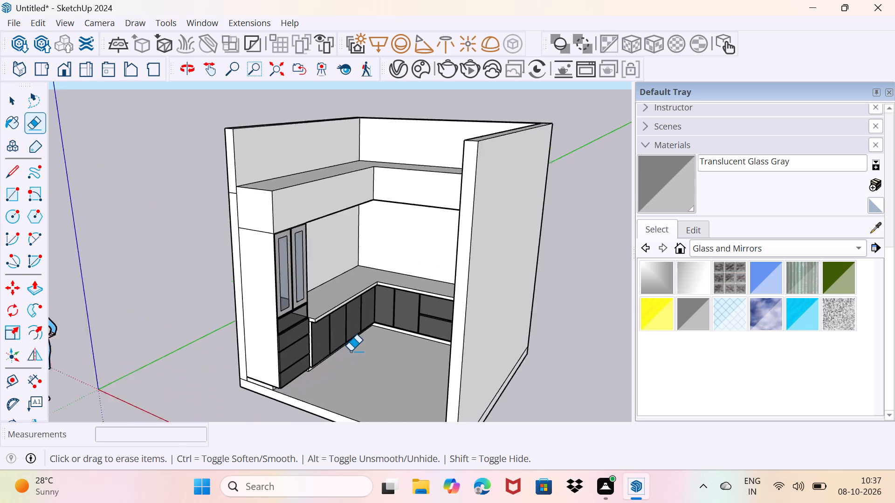
scroll(351, 351, "up", 2)
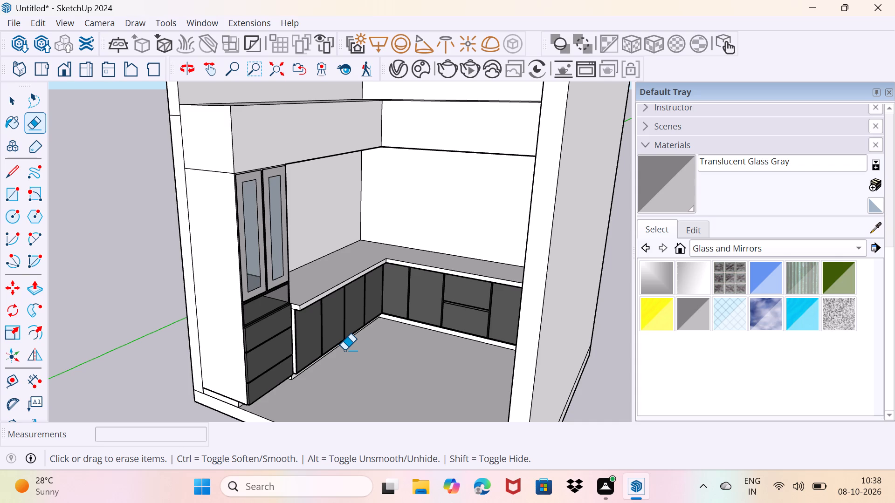
key("space")
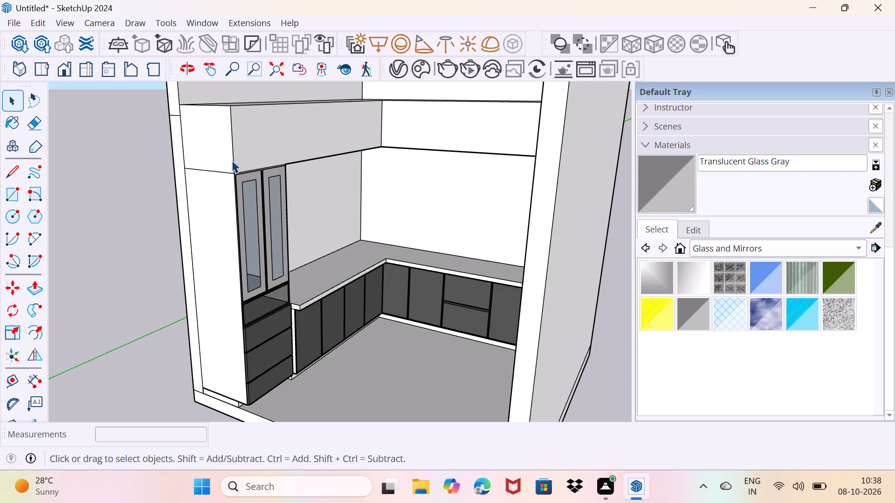
left_click(233, 160)
key("m")
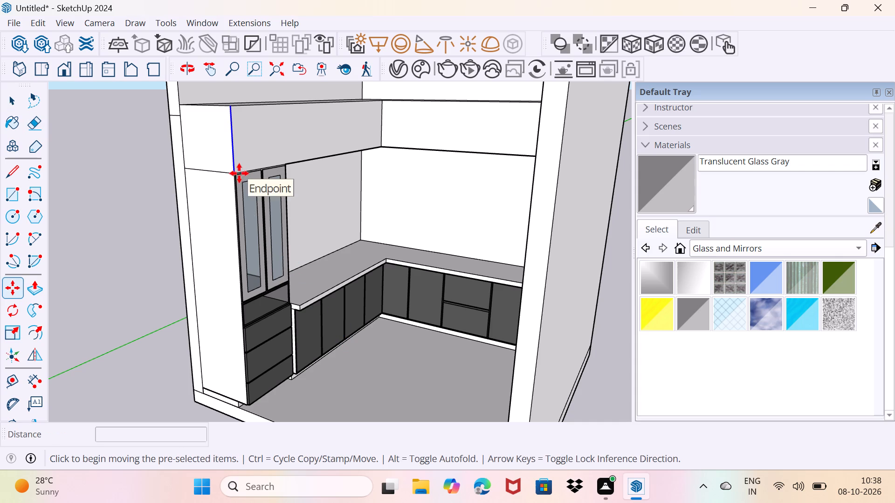
left_click(234, 173)
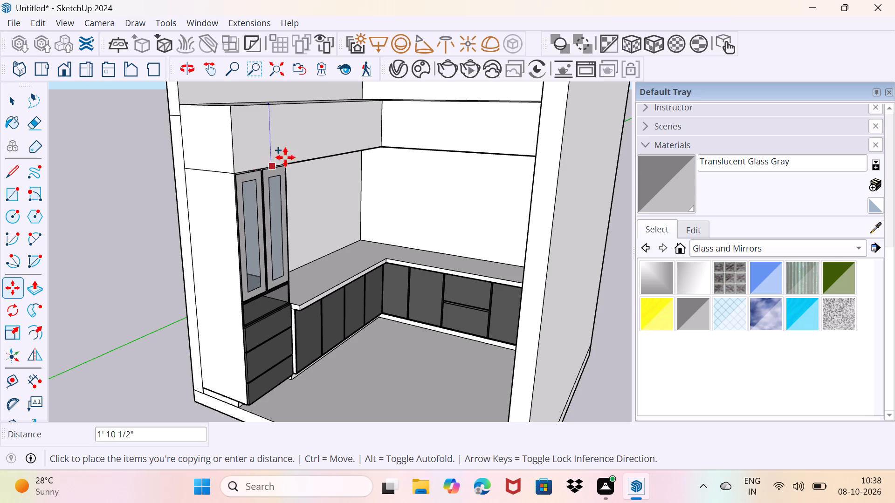
left_click(379, 142)
key("slash")
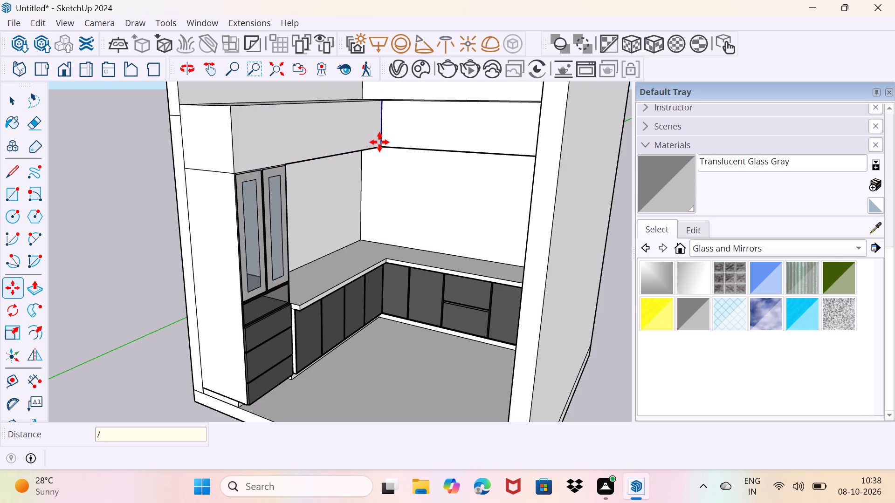
key("4")
key("Return")
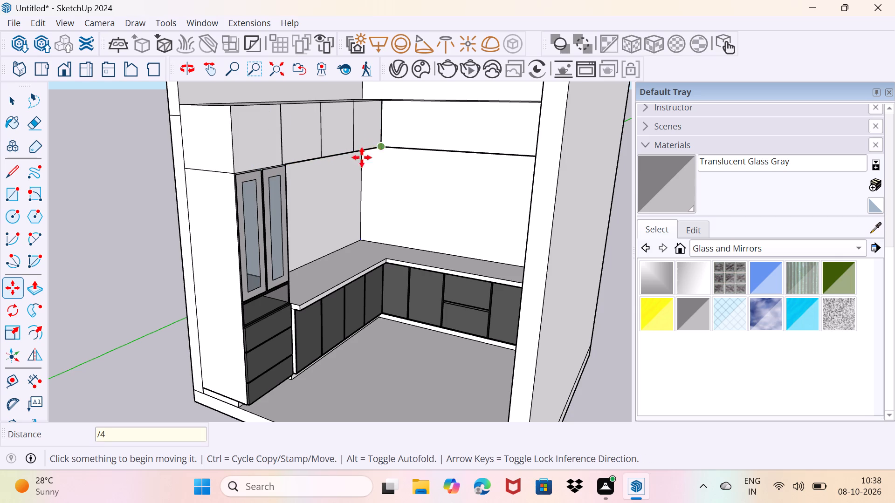
Copy the loft's inner corner edge about 6' 11 3/8" to the free end of the back-wall loft face, divided into 4 equal sections.
middle_click_drag(379, 156, 444, 175)
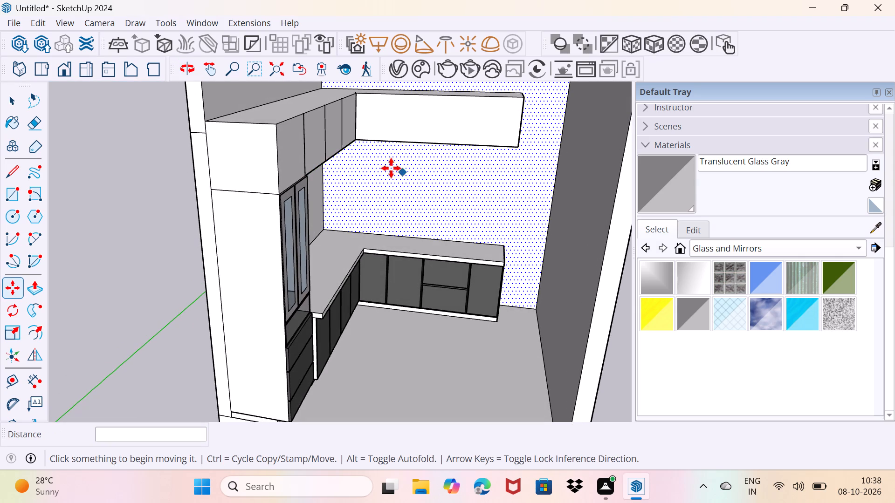
key("space")
scroll(366, 140, "up", 2)
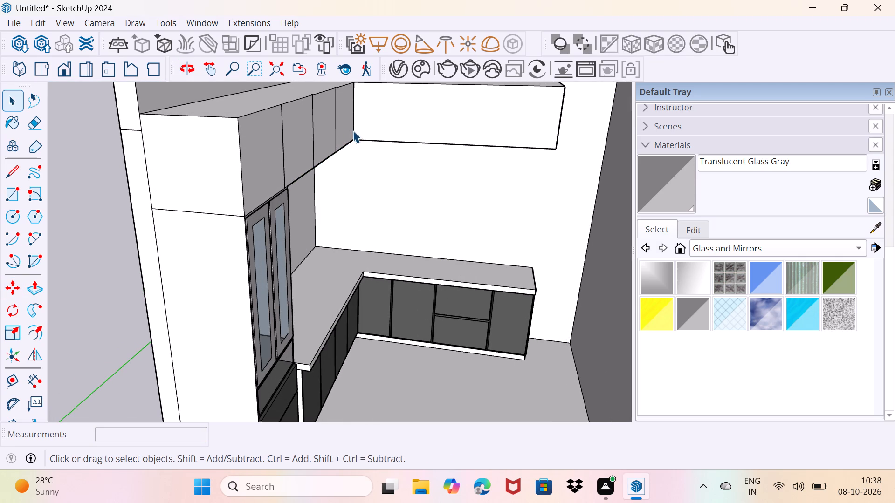
left_click(354, 129)
scroll(354, 127, "up", 3)
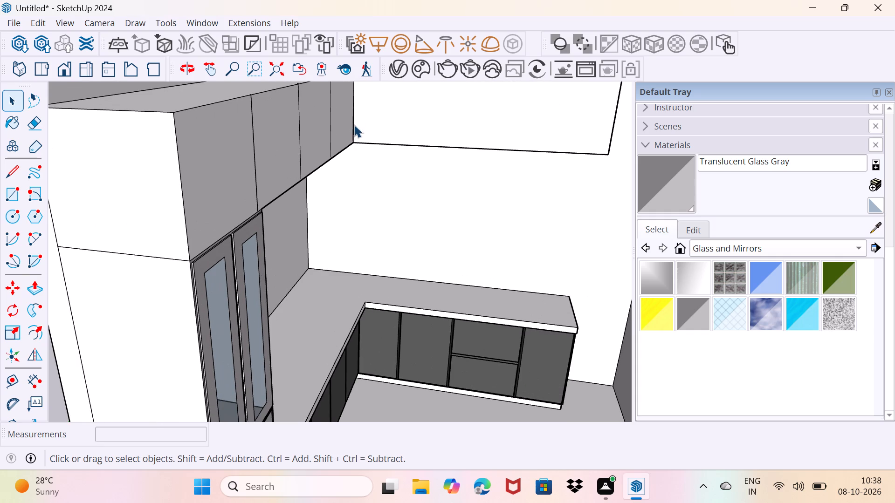
left_click(353, 124)
scroll(352, 123, "up", 6)
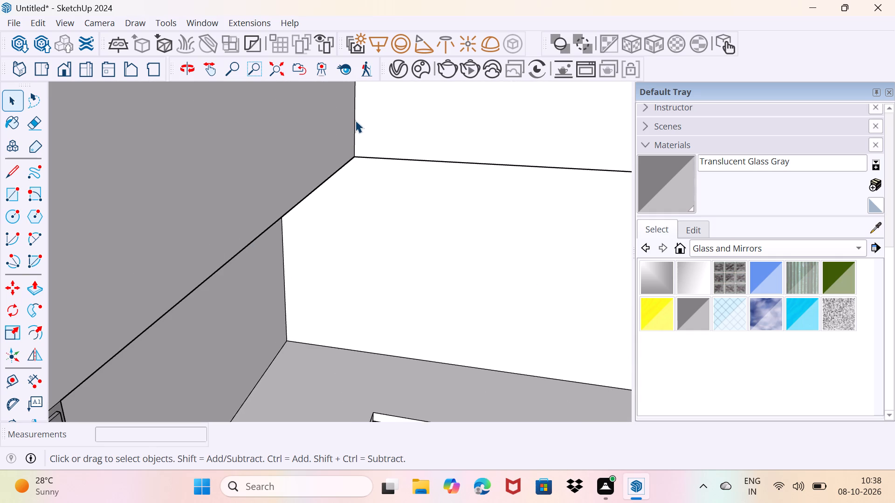
left_click(355, 120)
scroll(358, 146, "down", 8)
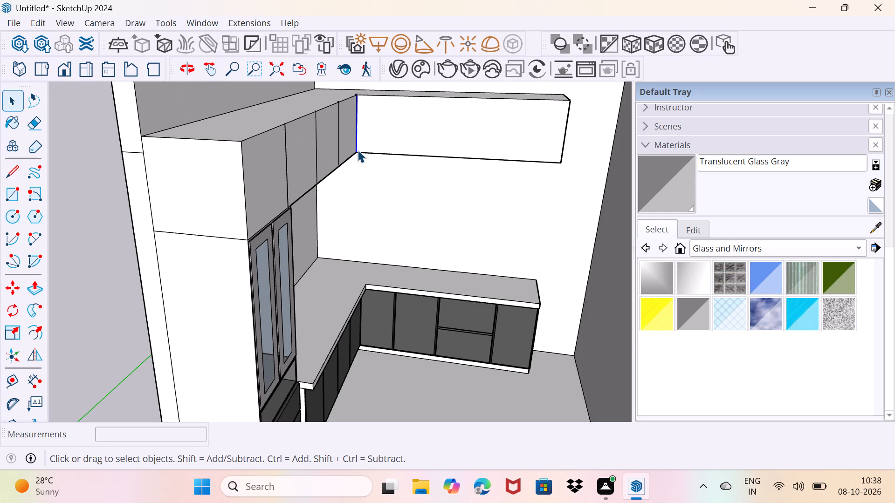
key("m")
left_click(357, 150)
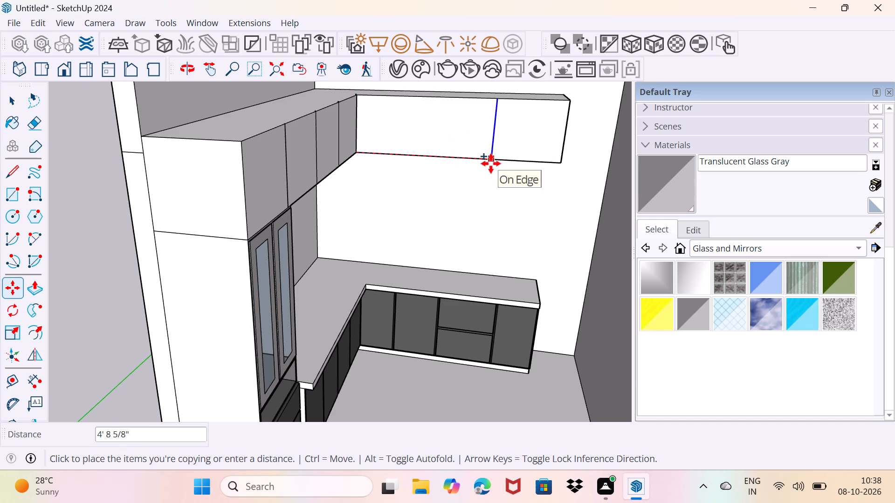
left_click(562, 160)
type("/4")
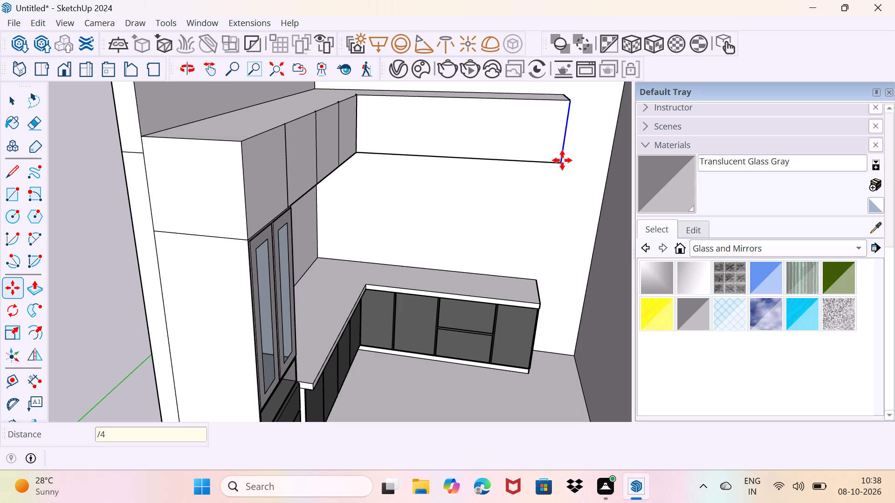
key("Return")
key("space")
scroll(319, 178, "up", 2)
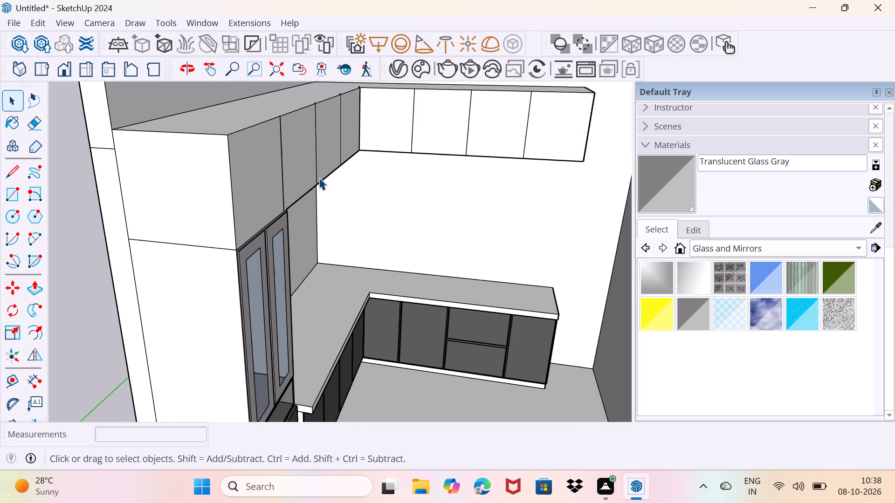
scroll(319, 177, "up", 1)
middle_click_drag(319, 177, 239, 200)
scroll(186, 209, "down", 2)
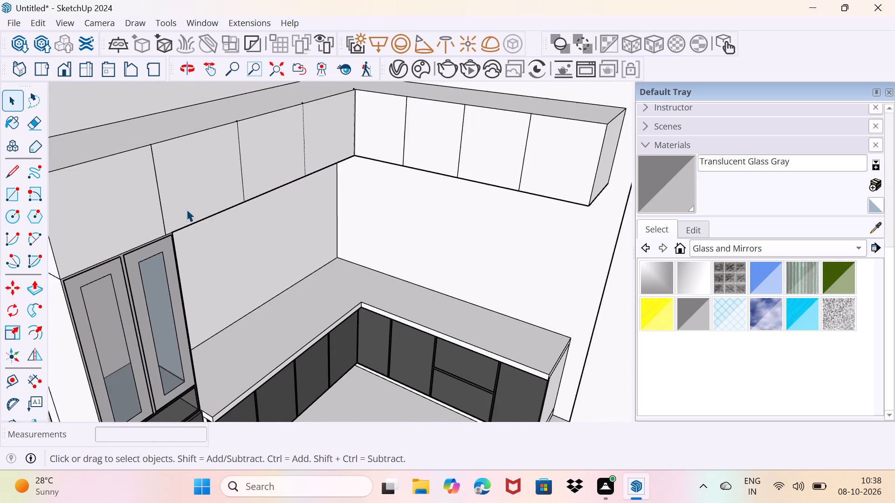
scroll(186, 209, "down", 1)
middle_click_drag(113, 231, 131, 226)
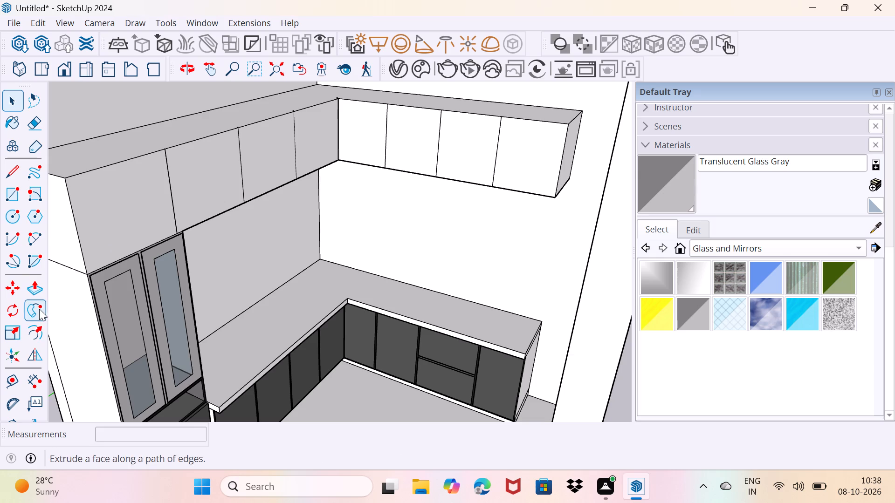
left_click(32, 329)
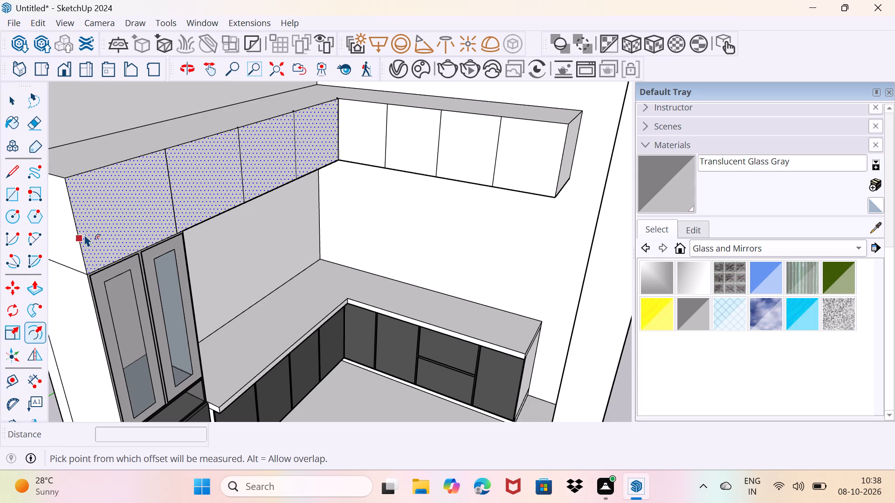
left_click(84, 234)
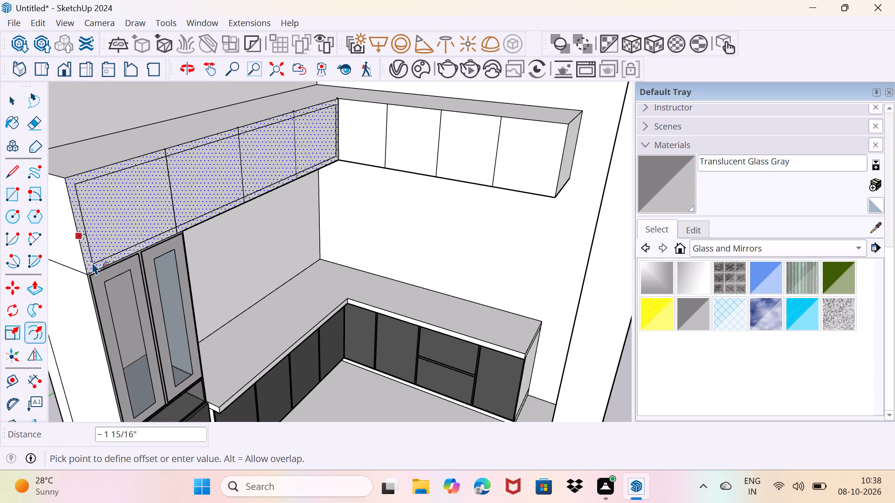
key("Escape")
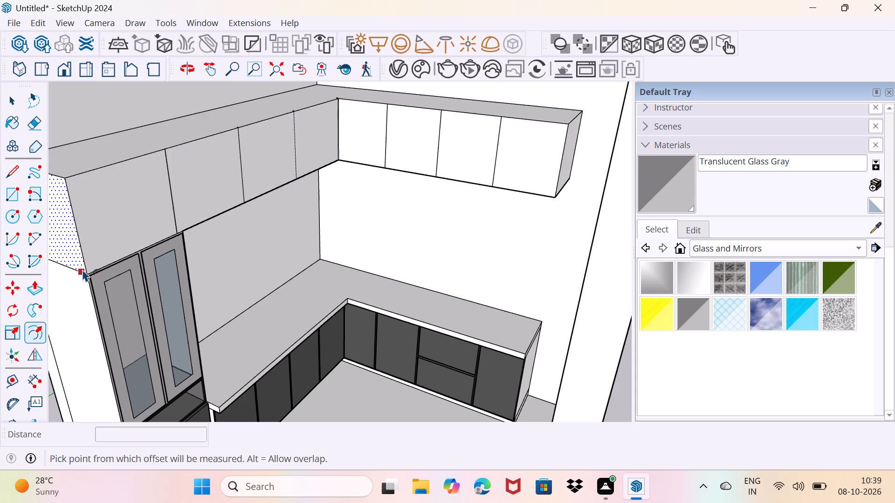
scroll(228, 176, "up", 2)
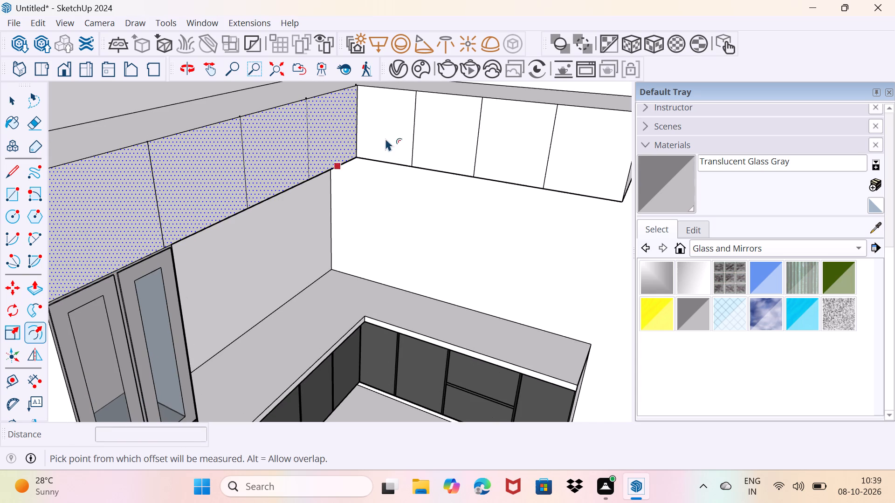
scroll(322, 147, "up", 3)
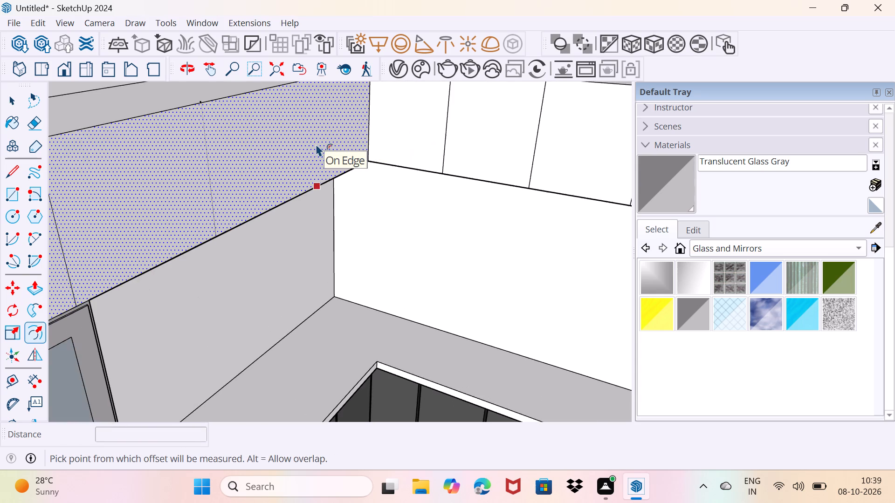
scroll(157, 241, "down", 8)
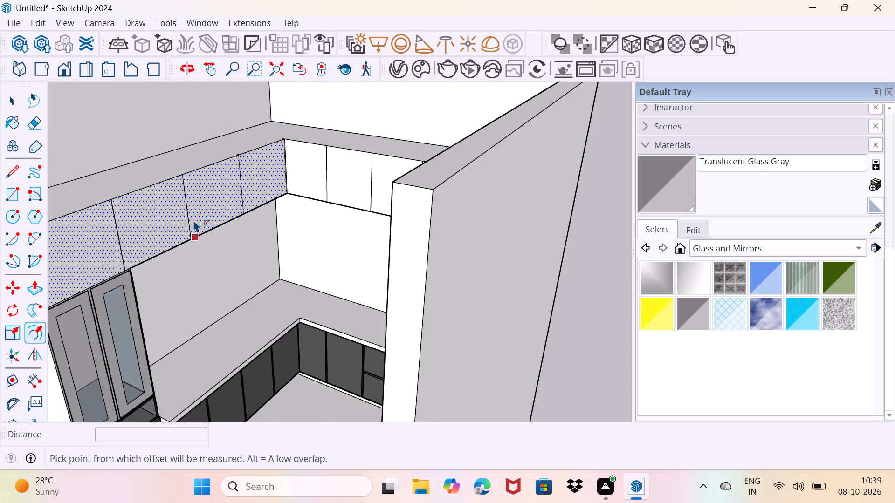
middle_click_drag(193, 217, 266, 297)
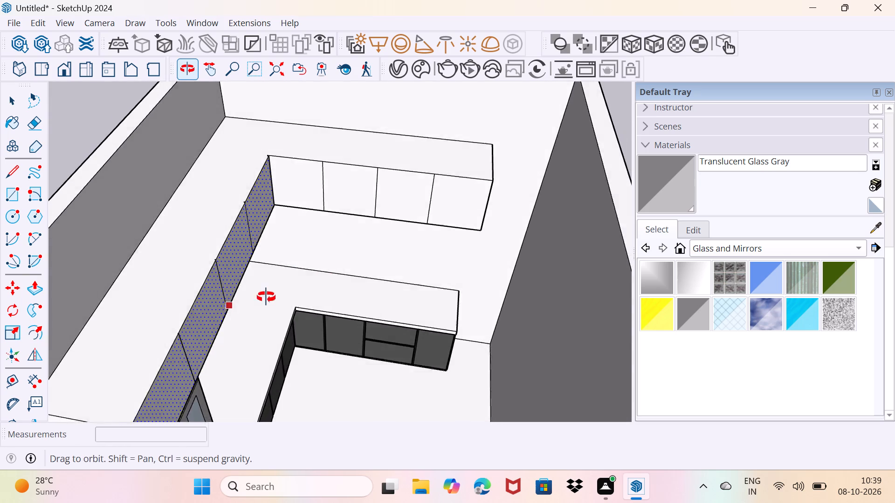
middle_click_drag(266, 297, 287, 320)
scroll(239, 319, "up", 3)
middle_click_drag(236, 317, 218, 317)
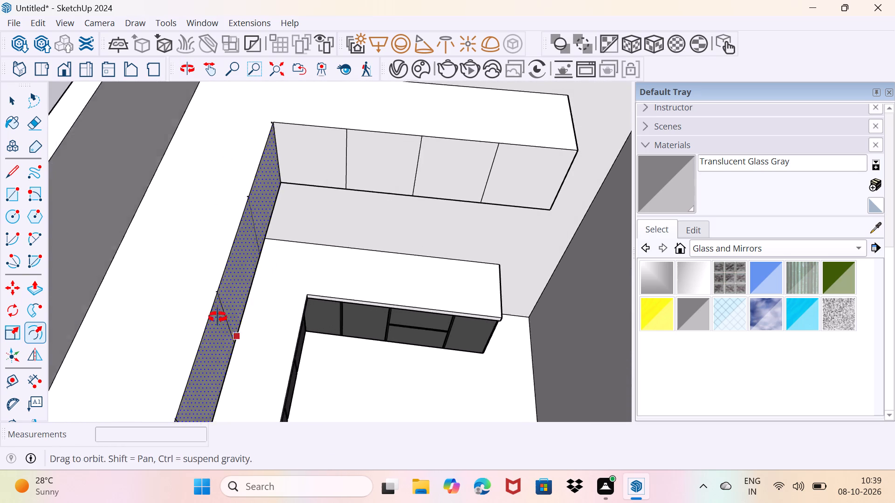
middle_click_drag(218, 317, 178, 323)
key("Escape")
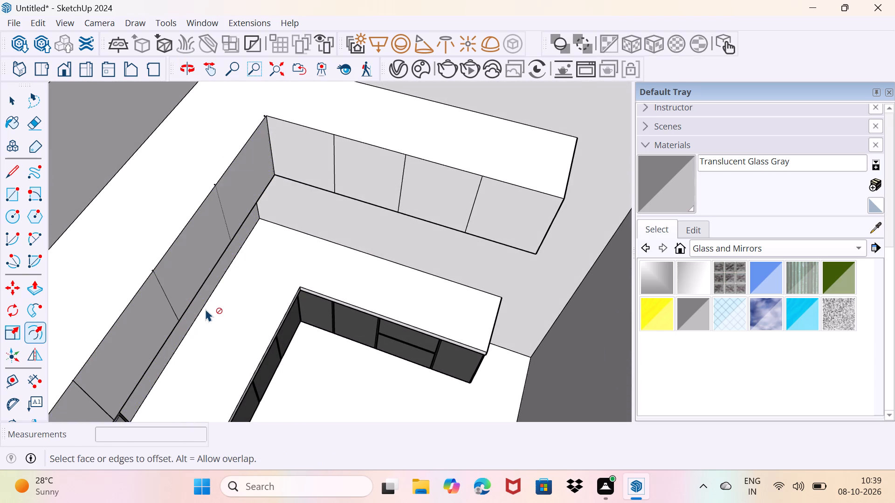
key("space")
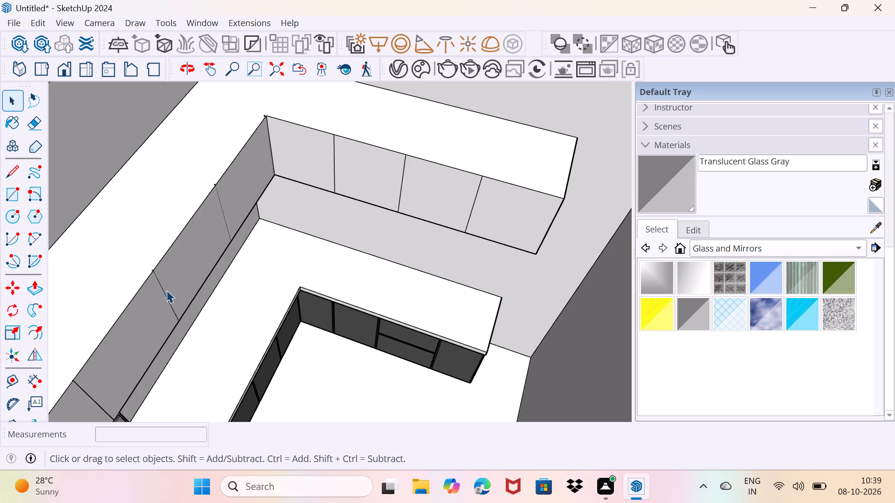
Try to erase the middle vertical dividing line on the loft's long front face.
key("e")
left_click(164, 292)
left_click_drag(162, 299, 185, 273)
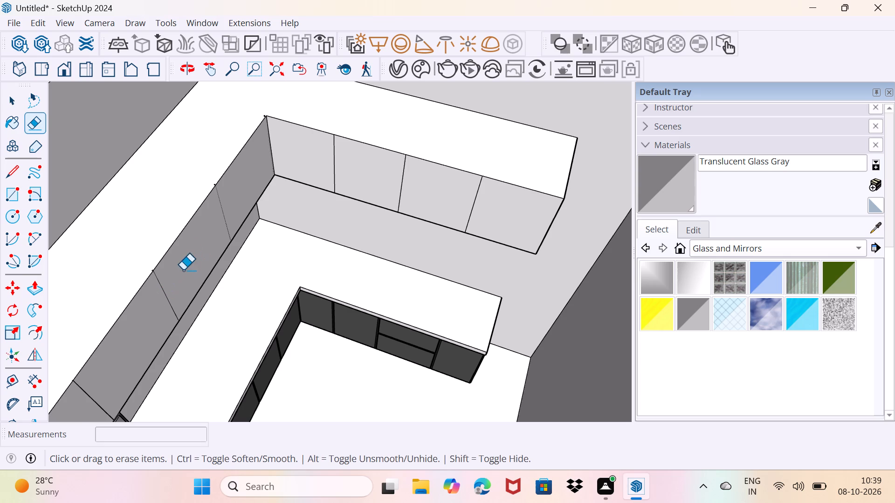
Trace 2' vertical lines over the two dividing lines nearest the inner corner on the loft's long front face.
scroll(213, 248, "down", 7)
middle_click_drag(185, 338, 109, 289)
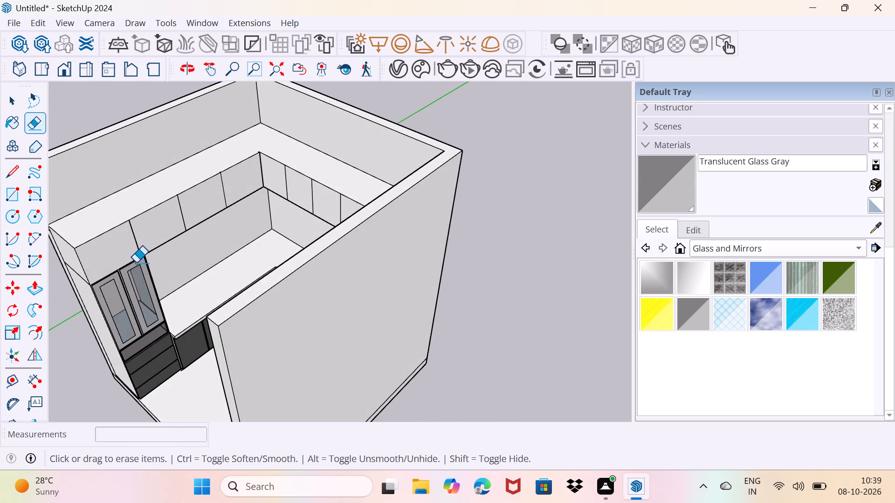
scroll(150, 245, "up", 8)
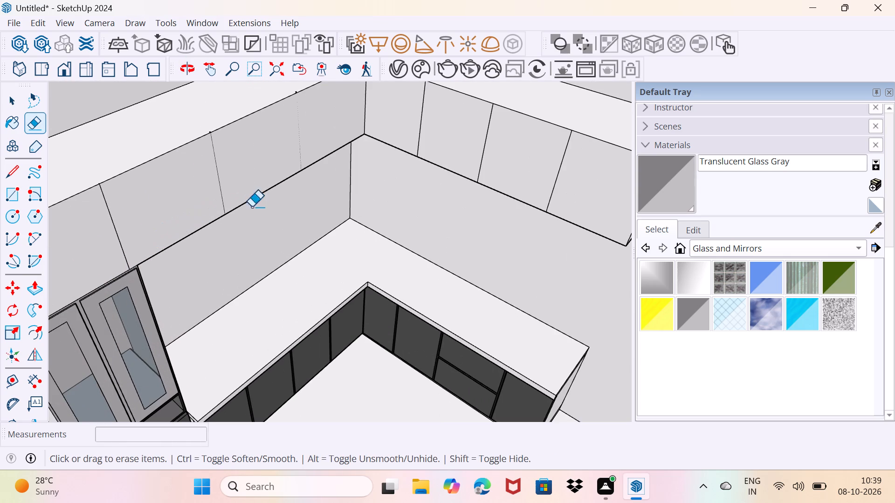
scroll(279, 206, "down", 2)
key("l")
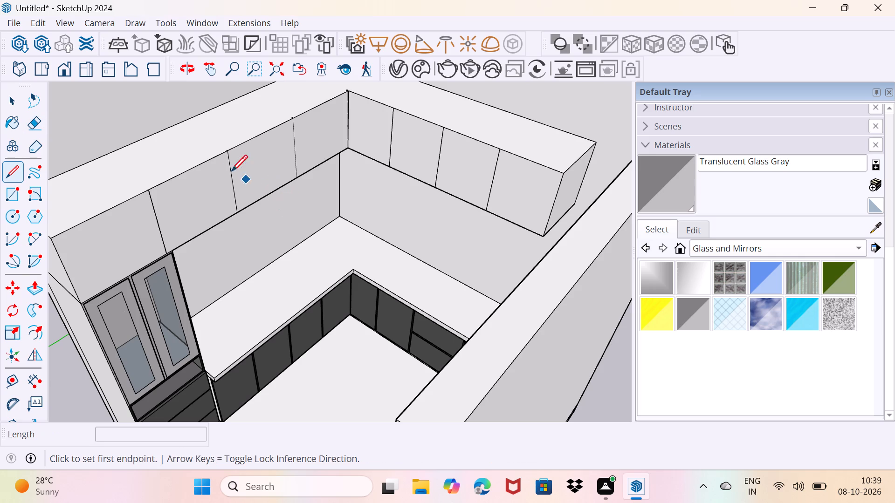
left_click(227, 154)
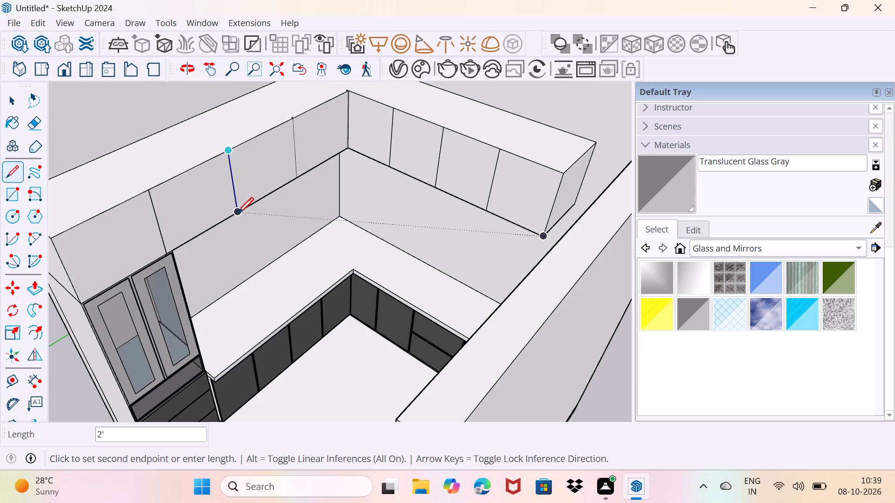
left_click(237, 213)
key("space")
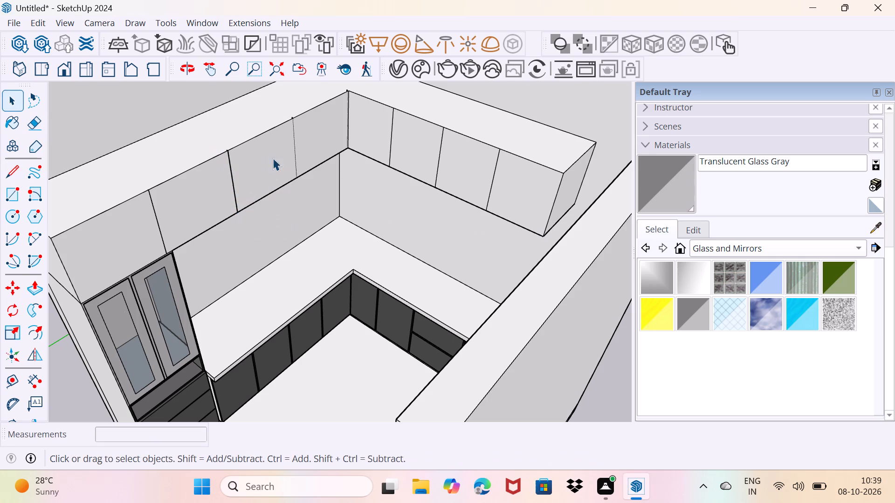
key("l")
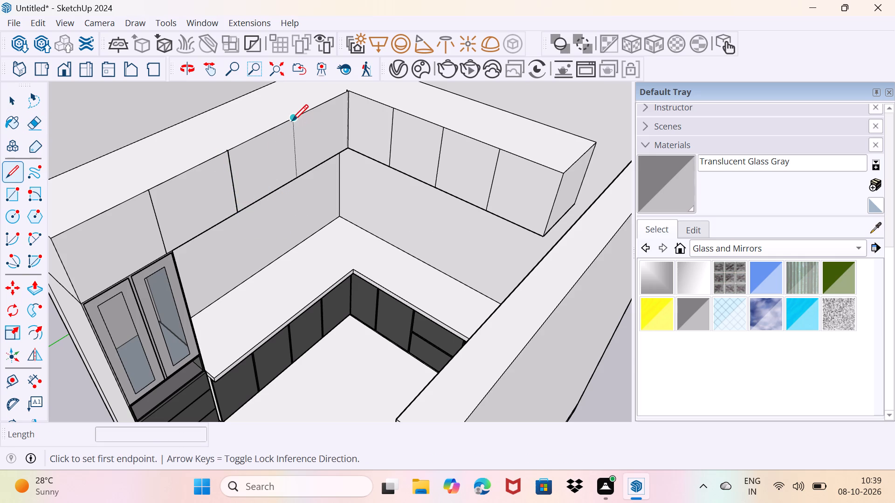
left_click(292, 121)
left_click(303, 173)
key("Escape")
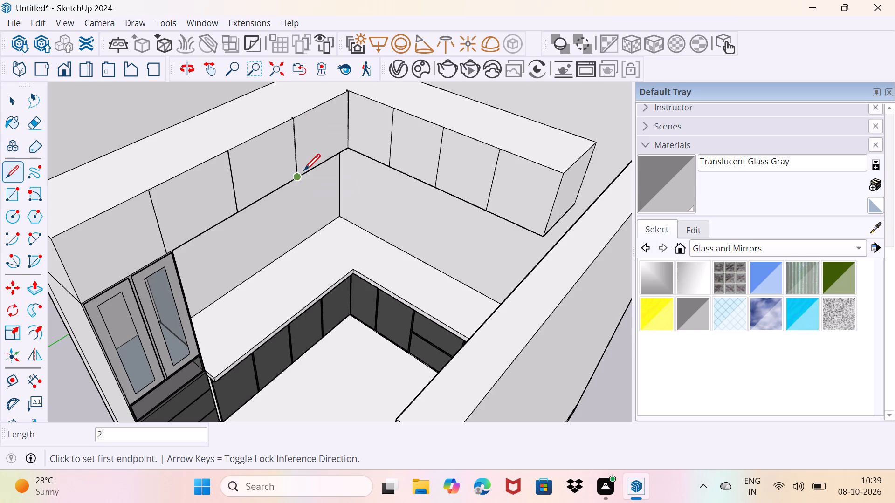
Draw a vertical line down the inner corner where the two upper-cabinet runs meet.
left_click(346, 93)
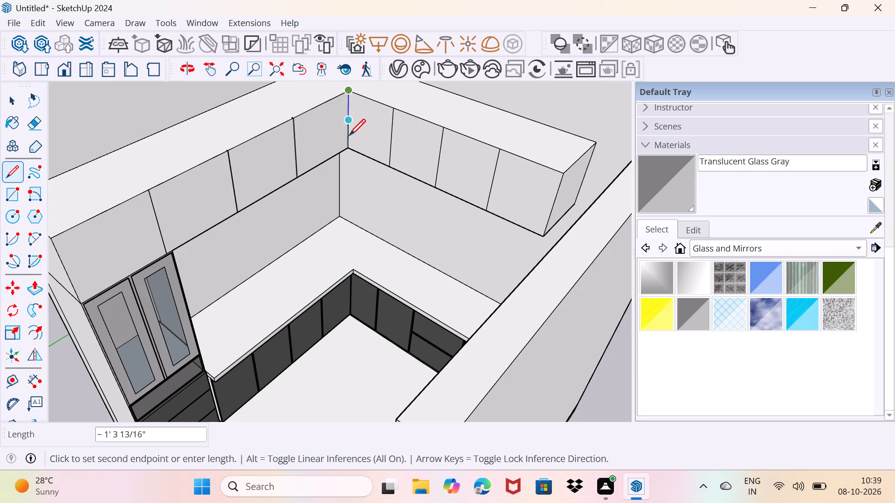
left_click(349, 145)
key("space")
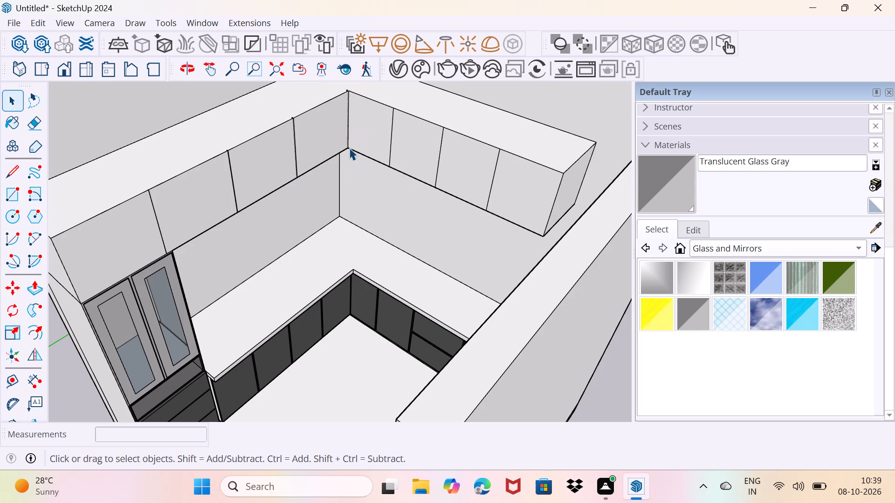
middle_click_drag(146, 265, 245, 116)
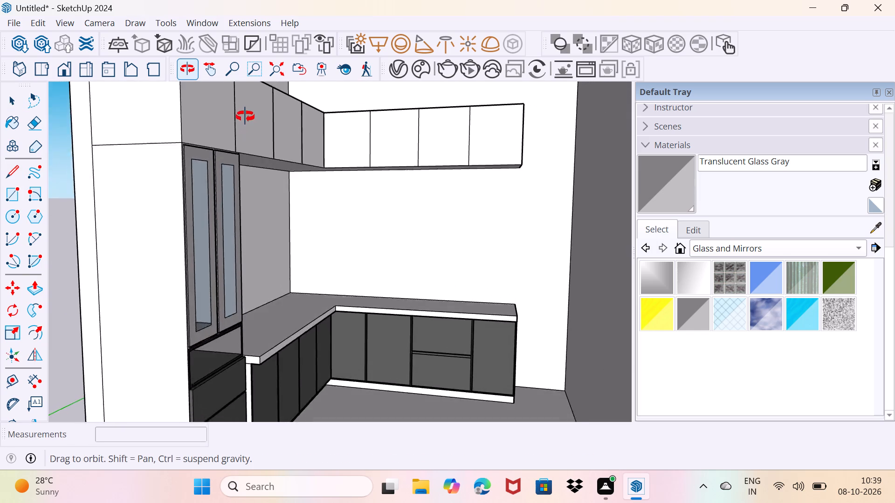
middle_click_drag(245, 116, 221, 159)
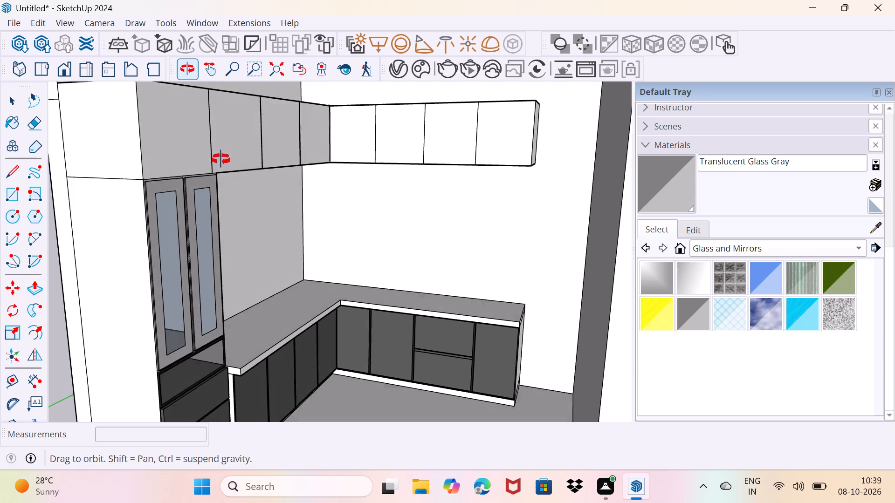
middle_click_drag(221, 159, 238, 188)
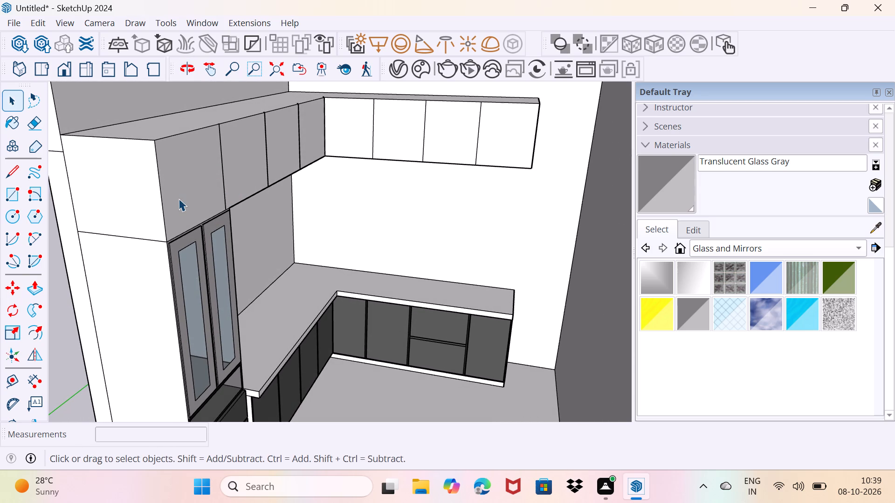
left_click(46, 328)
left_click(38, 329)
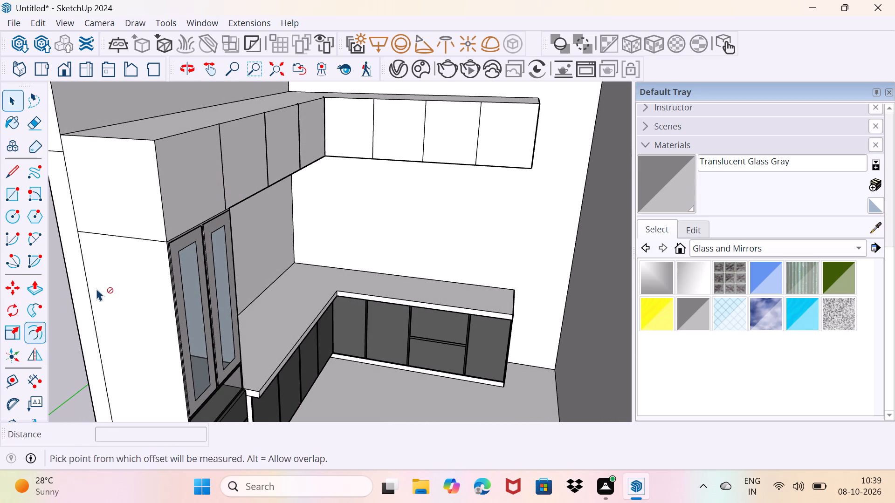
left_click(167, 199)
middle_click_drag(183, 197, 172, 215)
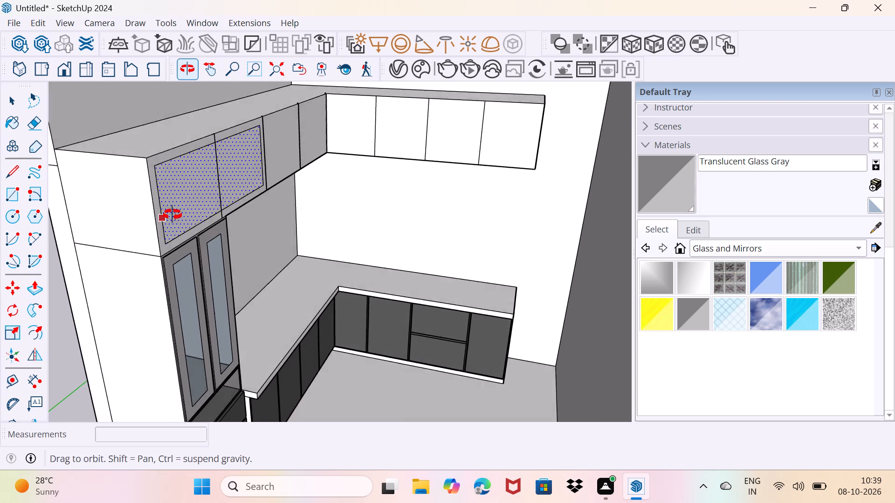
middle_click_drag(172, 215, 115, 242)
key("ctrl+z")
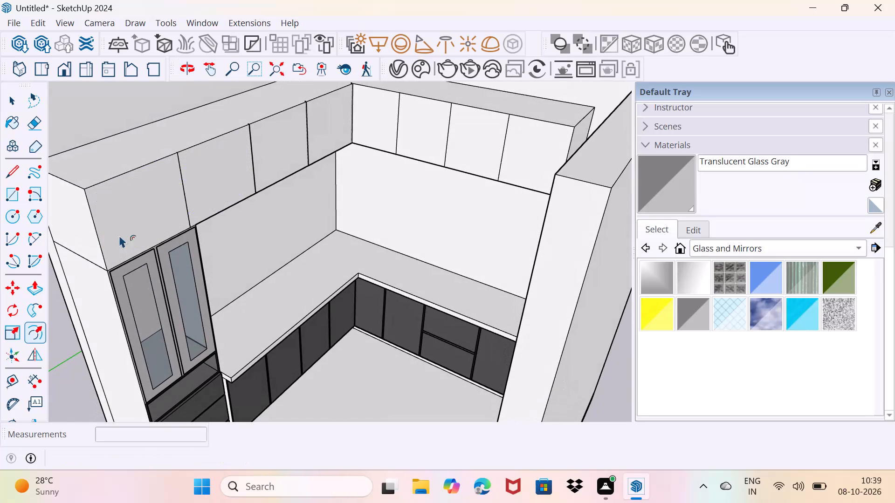
Draw a 2' vertical divider line separating the upper-cabinet panel above the tall glass-door unit from its neighbour.
key("l")
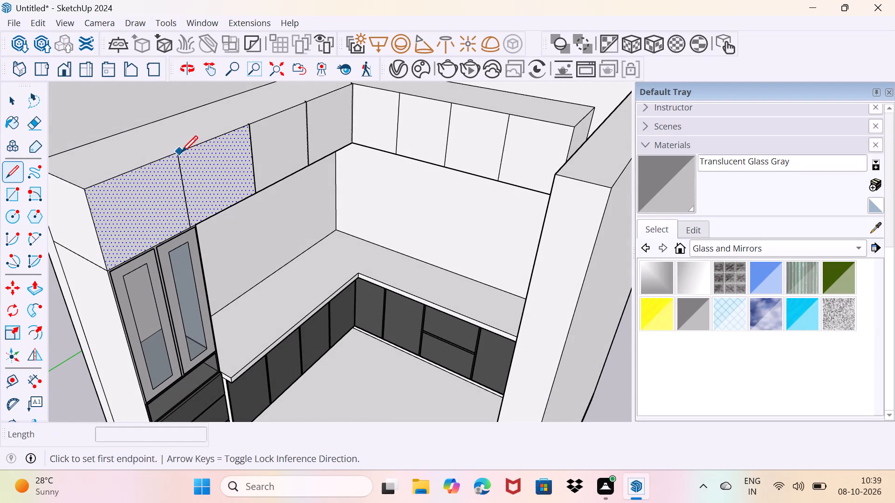
left_click(182, 153)
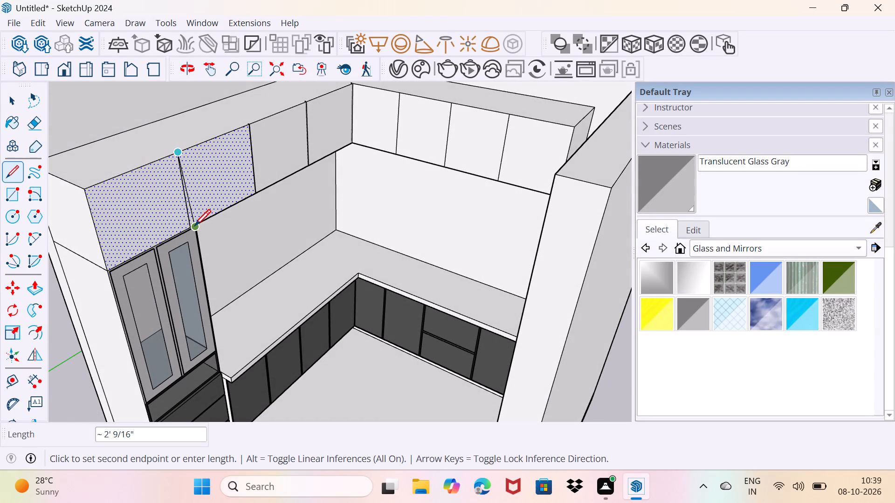
left_click(193, 225)
key("Escape")
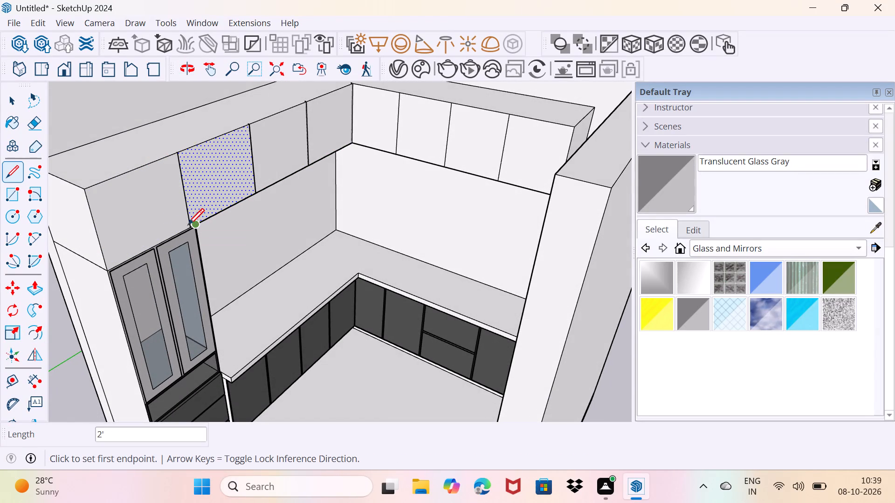
key("space")
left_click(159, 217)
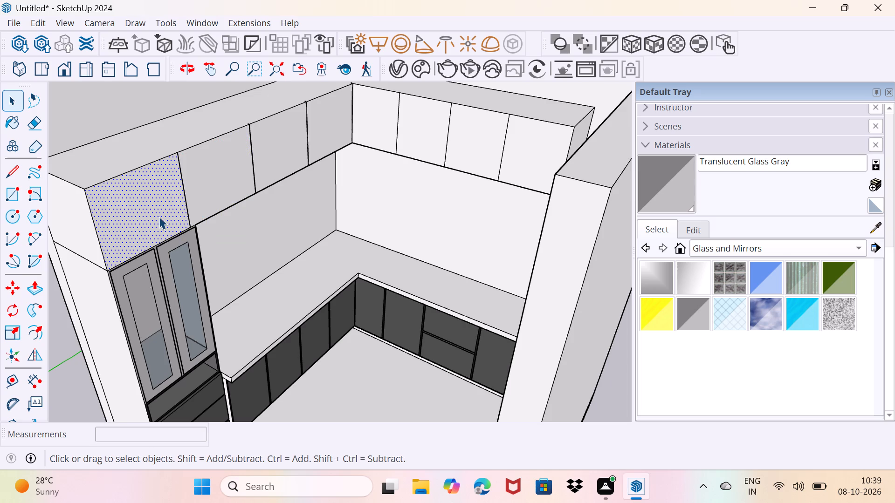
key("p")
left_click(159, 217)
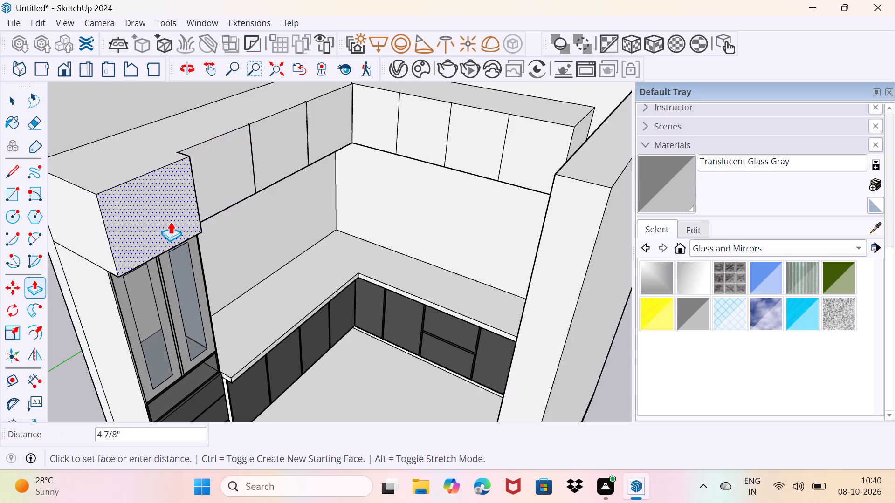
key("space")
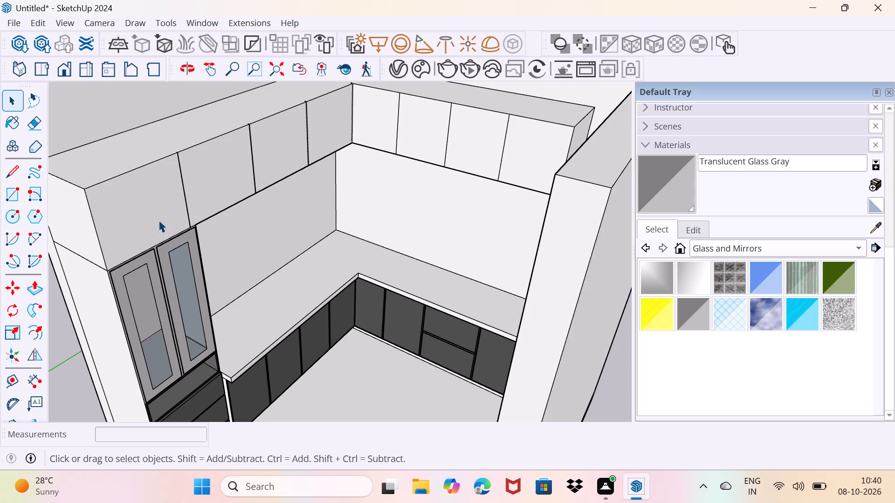
Offset the outline of the upper-cabinet panel above the tall glass-door unit inward by 0.3".
left_click(36, 341)
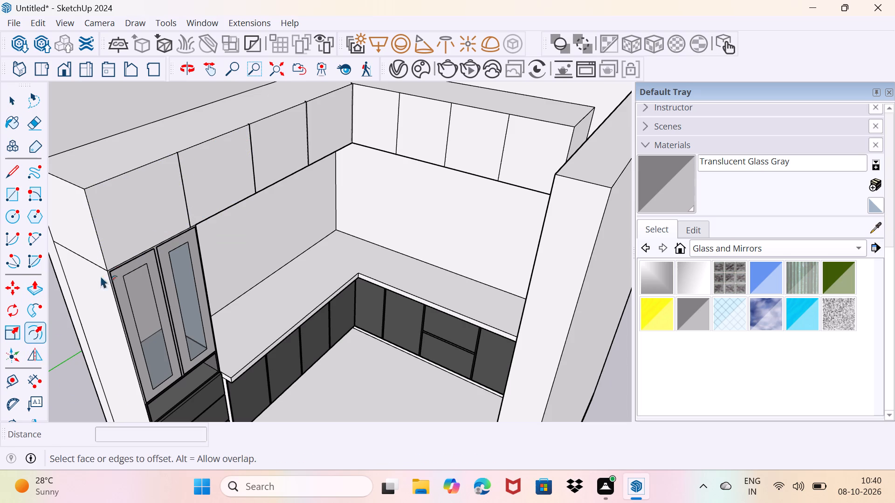
left_click(106, 235)
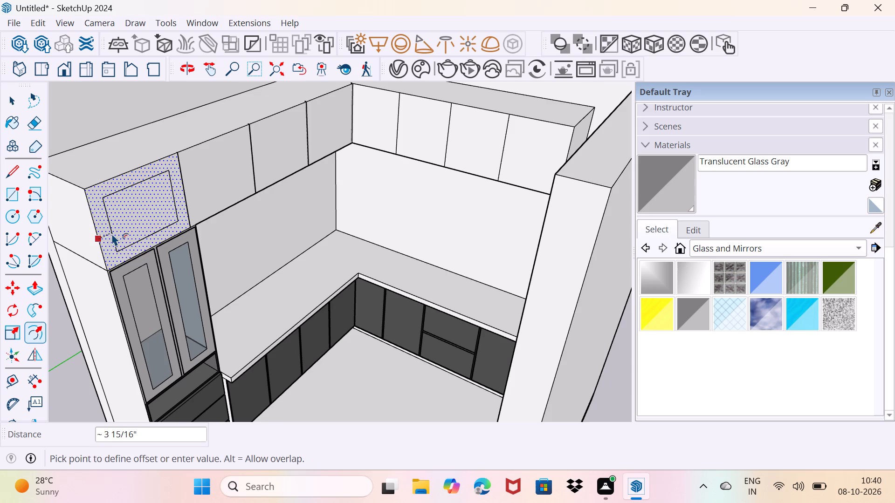
type("0.")
type("3\"")
key("Return")
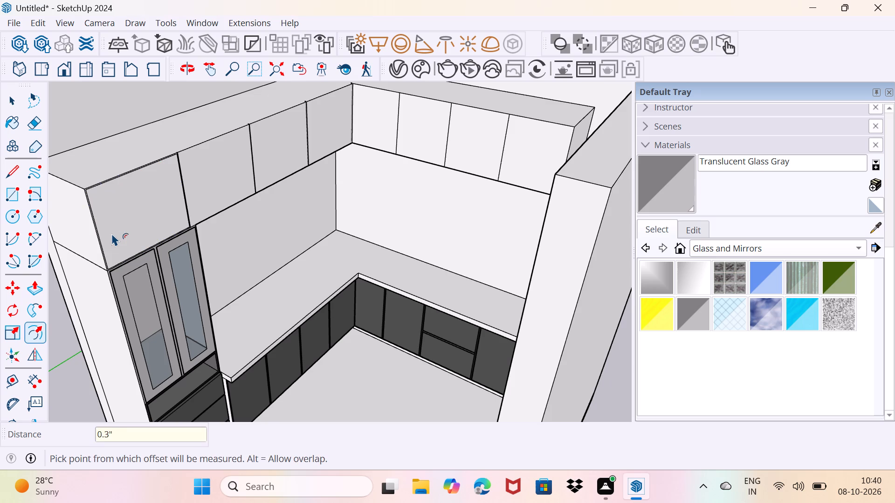
Repeat the same inward offset on the next five upper-cabinet panels, continuing around the corner onto the adjoining run.
double_click(195, 189)
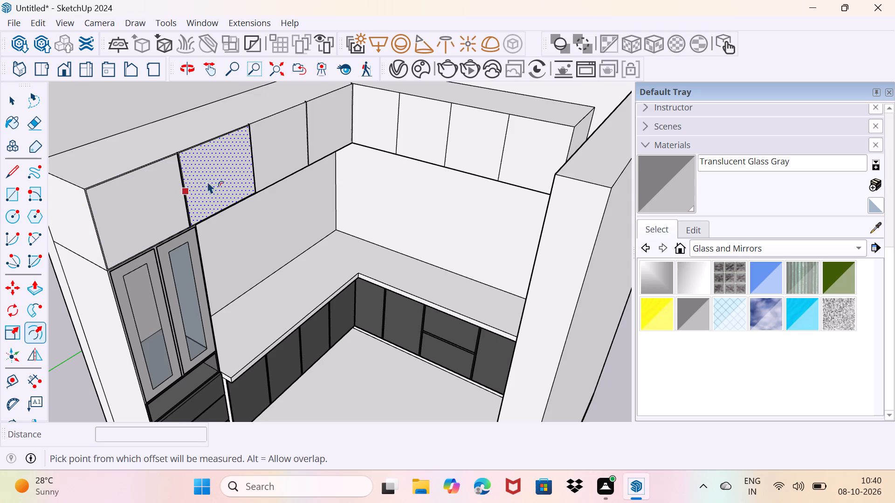
double_click(300, 140)
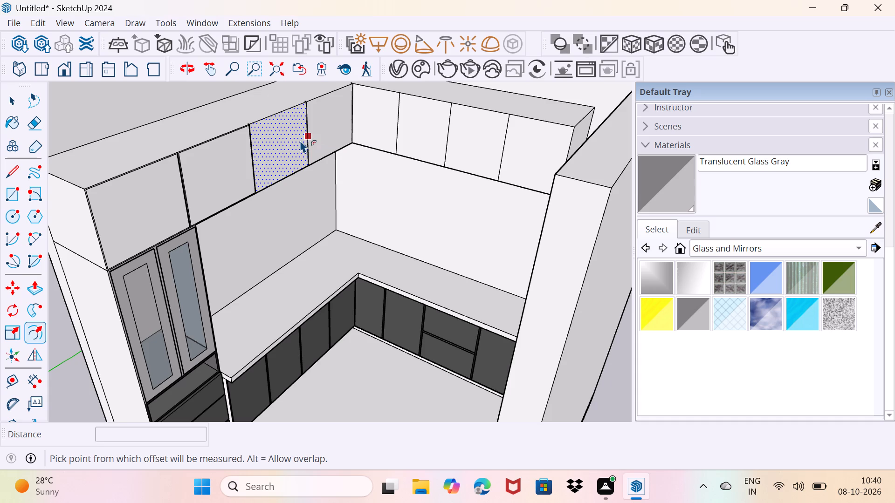
double_click(346, 123)
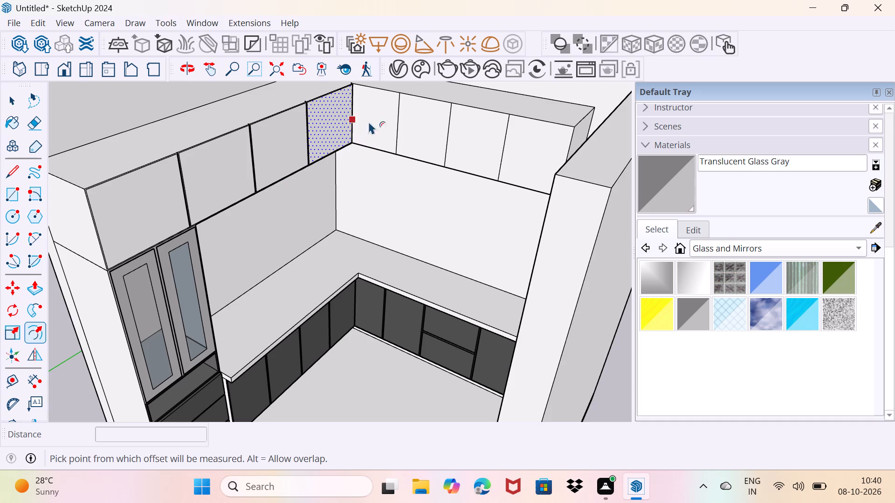
double_click(385, 122)
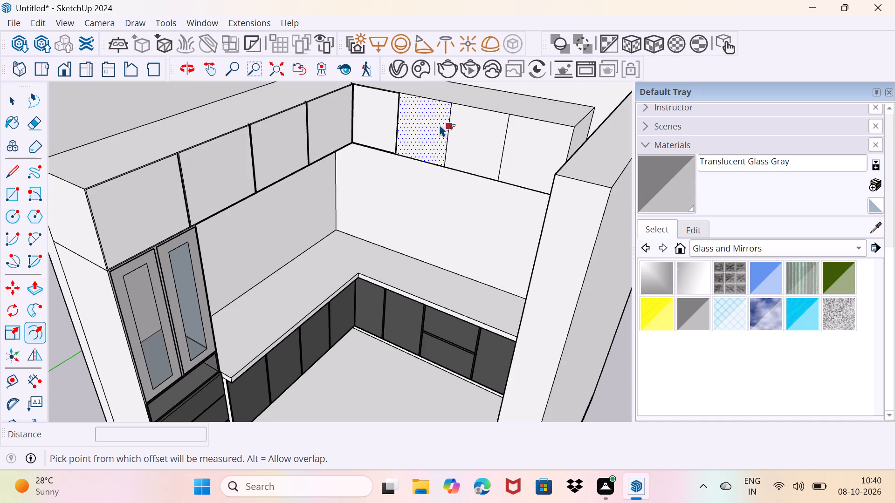
double_click(445, 124)
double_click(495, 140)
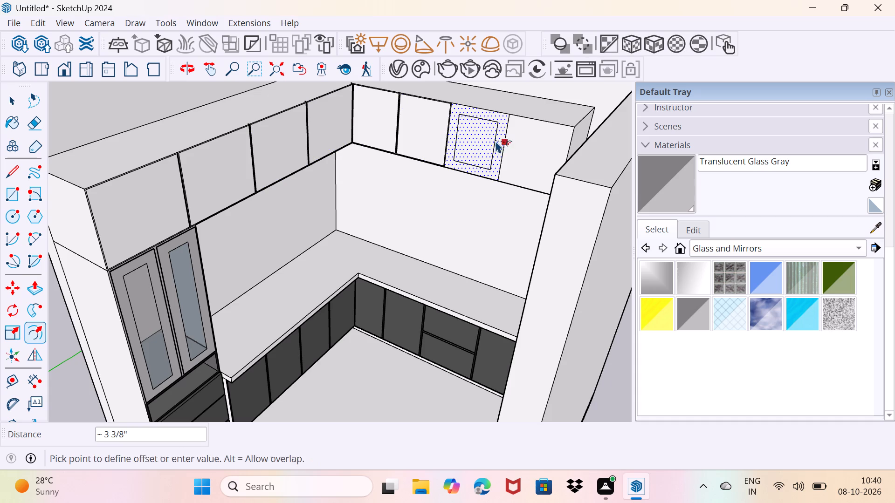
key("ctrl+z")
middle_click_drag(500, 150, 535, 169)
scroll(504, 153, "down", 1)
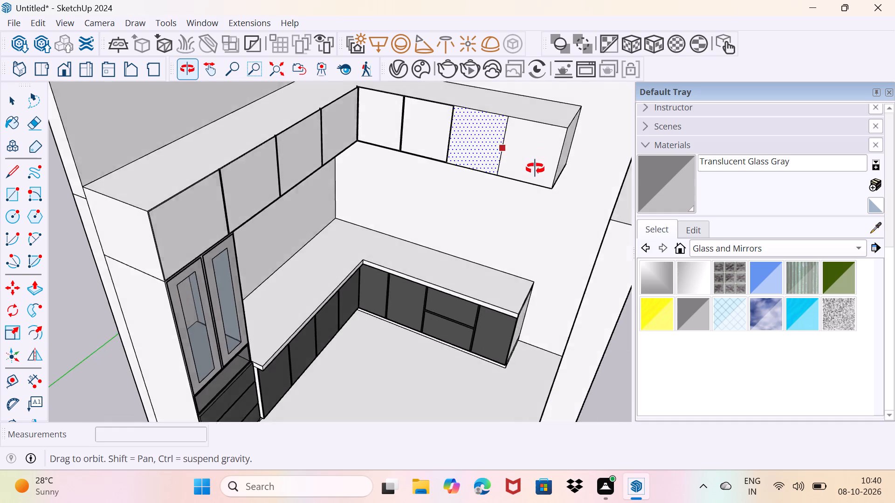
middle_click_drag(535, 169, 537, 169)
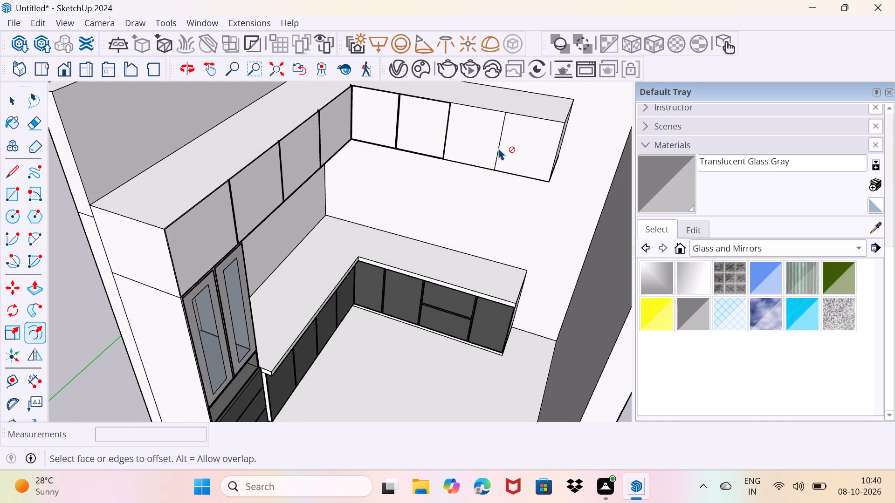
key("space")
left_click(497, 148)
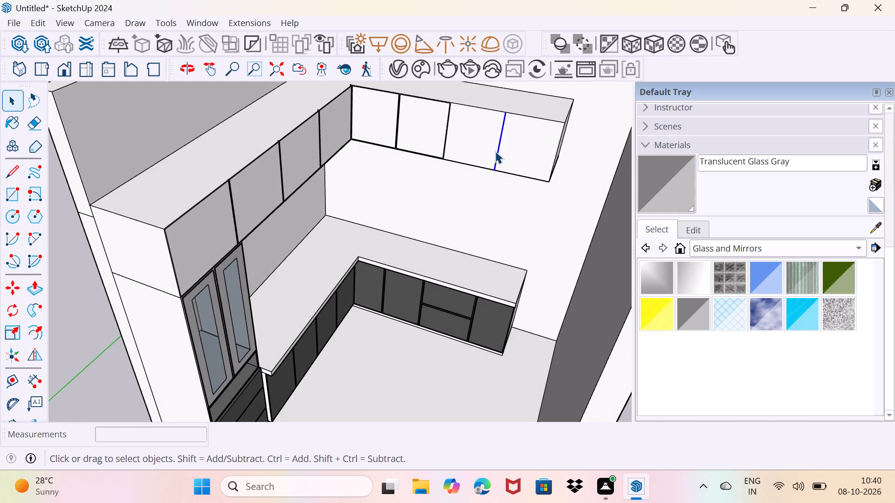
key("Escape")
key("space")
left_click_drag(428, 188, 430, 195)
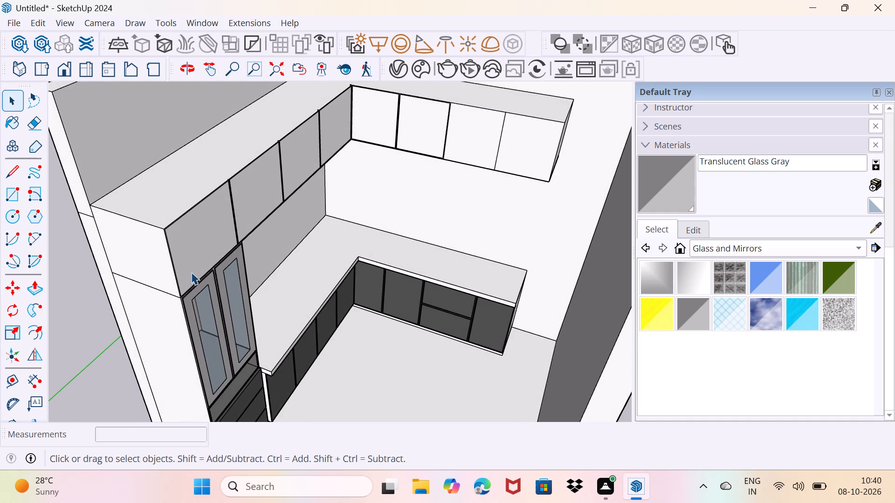
Offset the last two panels at the free end of the adjoining upper-cabinet run inward by 0.3".
key("o")
left_click(34, 329)
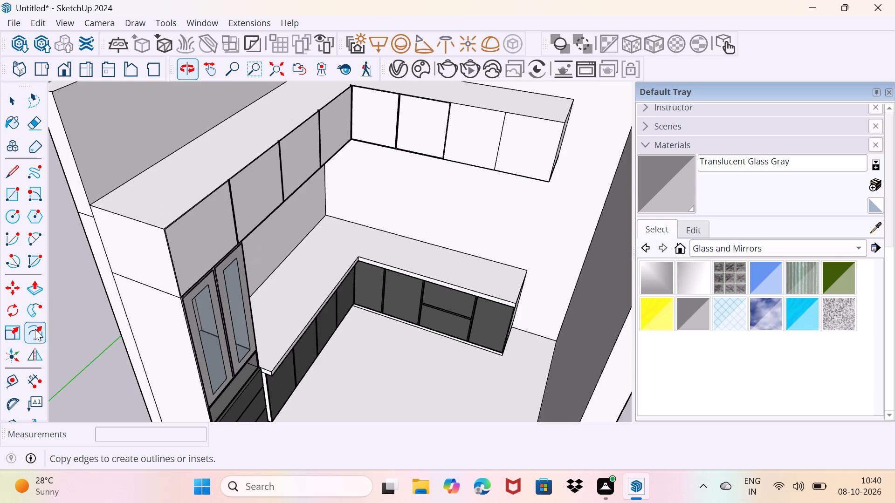
left_click(500, 154)
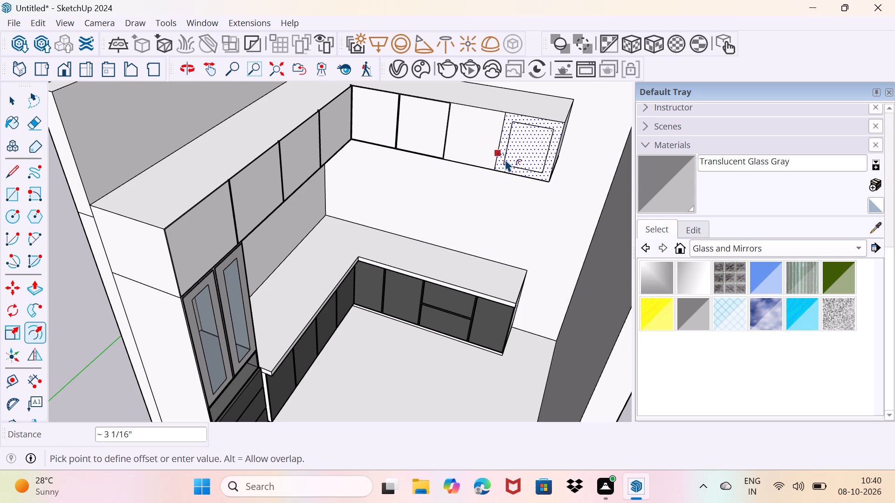
type("0.3\"")
key("Return")
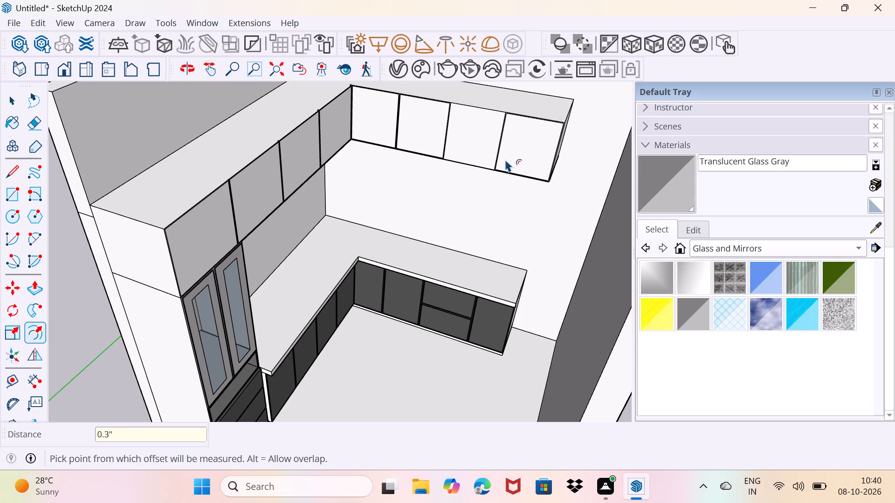
double_click(477, 162)
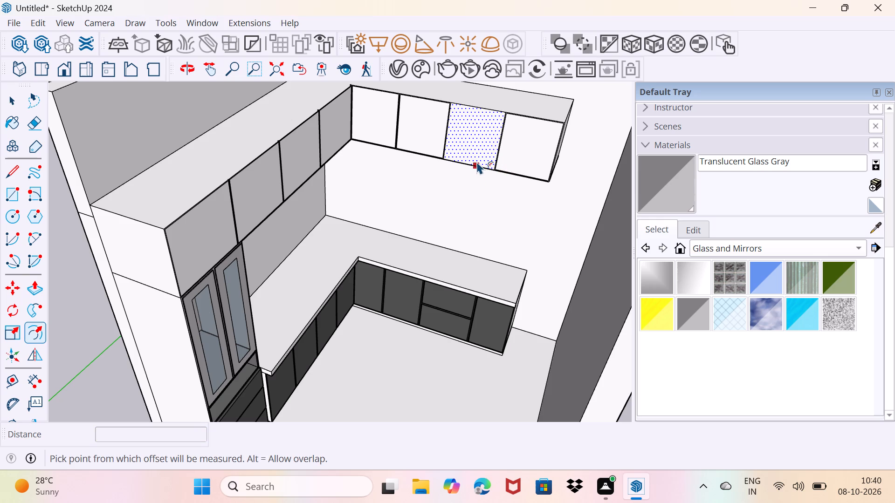
key("space")
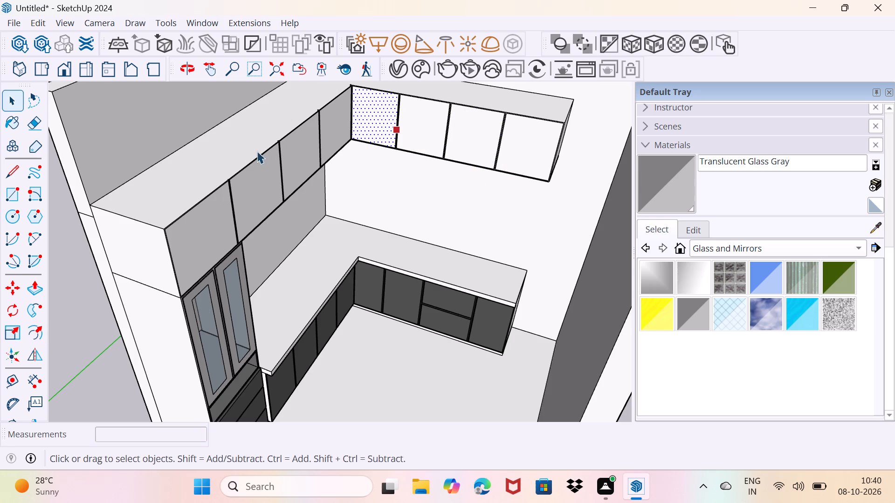
Erase the leftover centre divider lines in the first two upper-cabinet panel gaps, starting above the tall glass-door unit, including the second divider's protruding stub.
scroll(224, 231, "up", 17)
middle_click_drag(275, 220, 166, 246)
scroll(236, 264, "up", 3)
key("e")
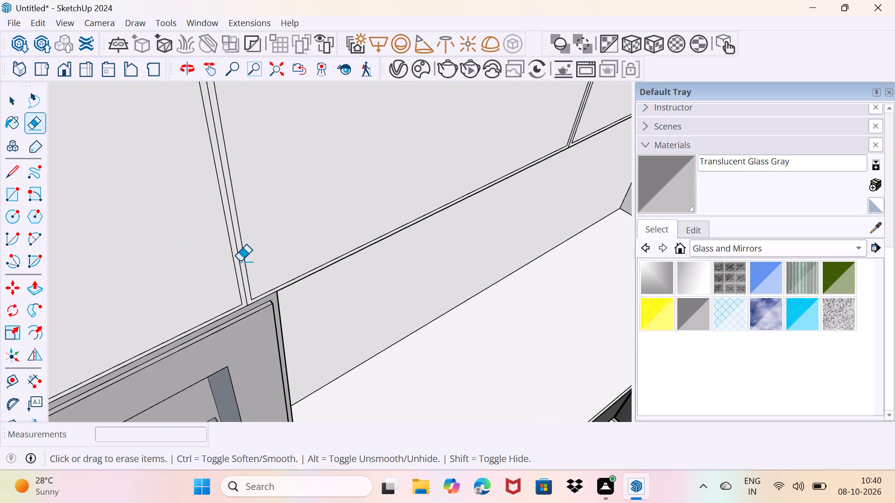
left_click(238, 263)
scroll(402, 243, "down", 4)
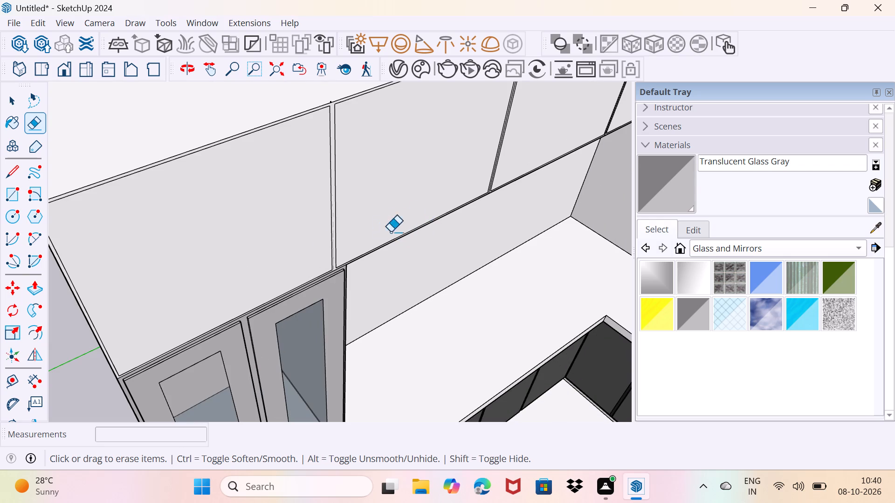
middle_click_drag(424, 214, 276, 247)
scroll(460, 163, "up", 4)
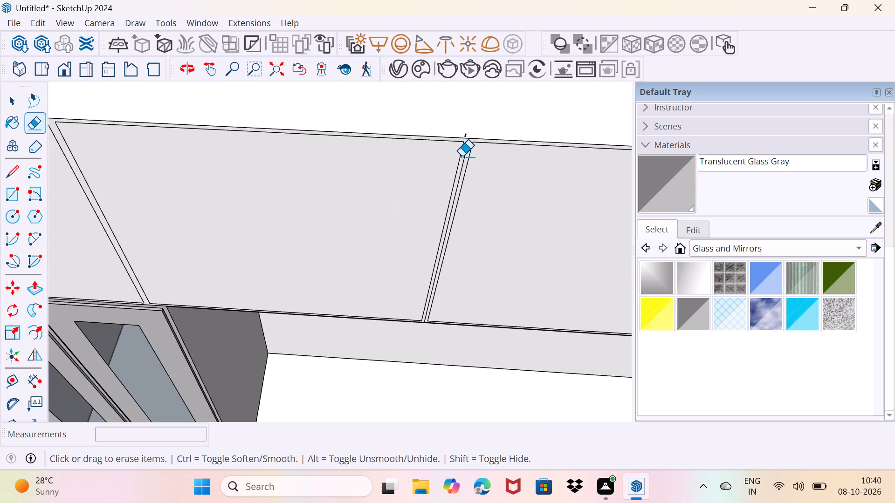
scroll(462, 156, "up", 5)
left_click(469, 119)
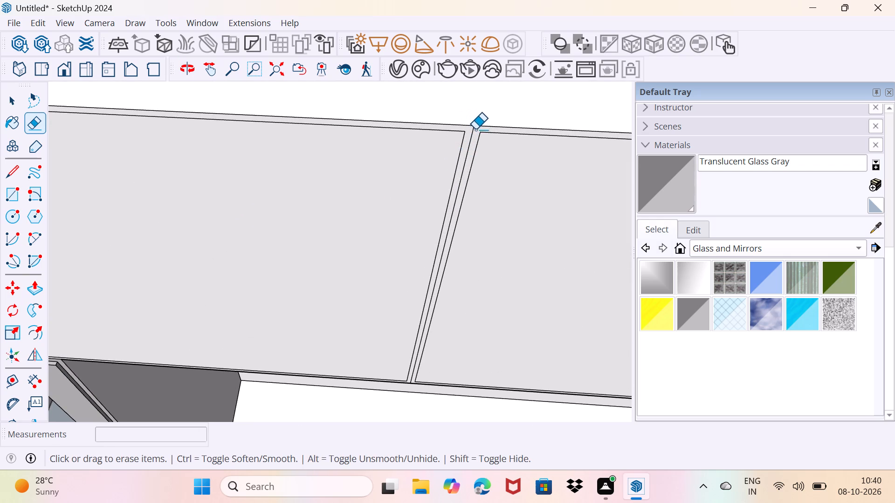
left_click(473, 135)
Erase the stray line stub sticking out above the first panel gap over the tall glass-door unit.
scroll(466, 136, "down", 4)
middle_click_drag(200, 129, 264, 143)
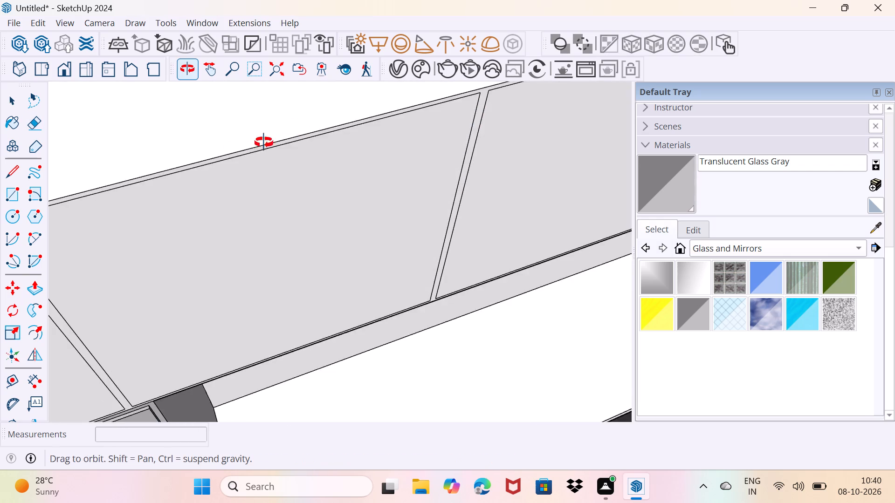
middle_click_drag(264, 143, 413, 209)
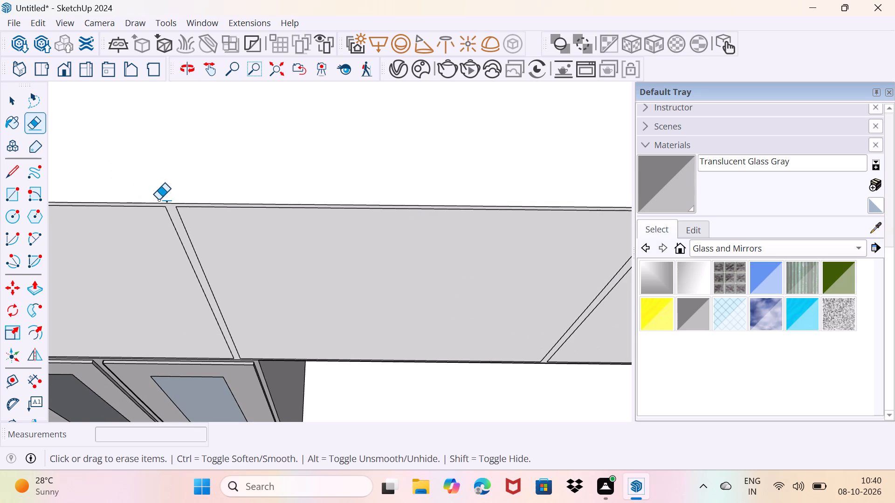
scroll(161, 201, "up", 9)
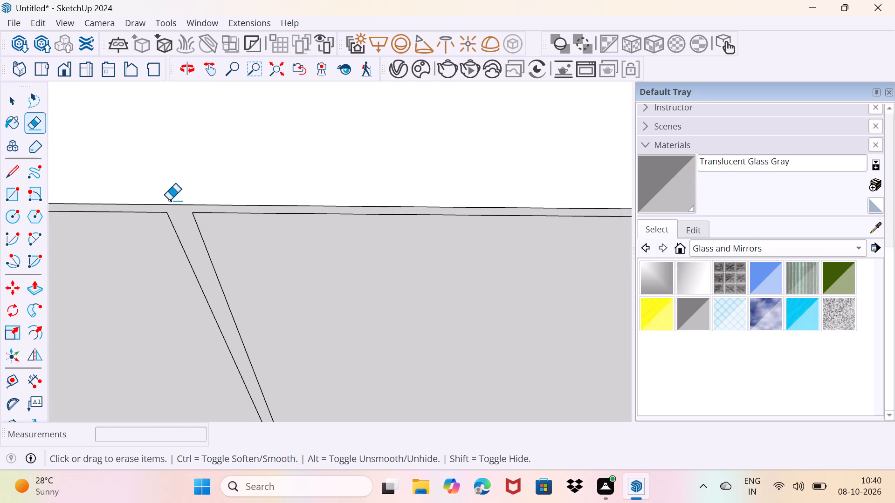
left_click(170, 199)
scroll(178, 194, "down", 10)
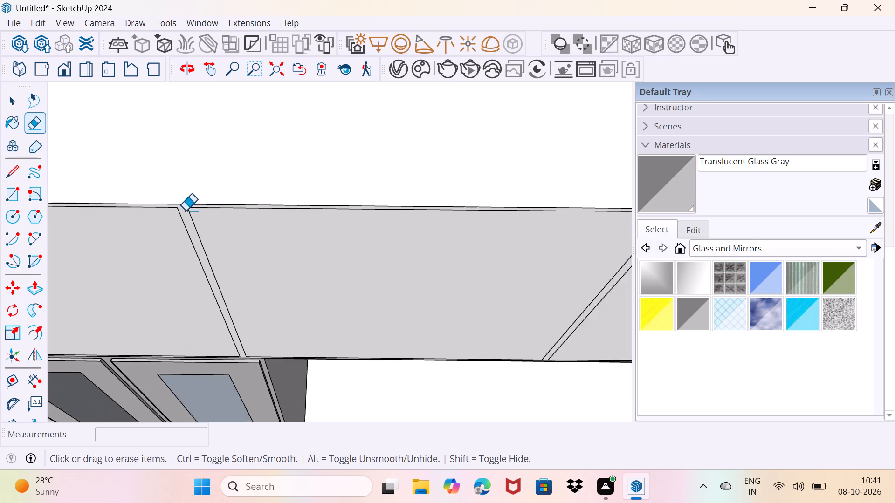
Erase the third gap's leftover divider line and protruding stub, plus the stray stub at the inside corner of the upper cabinets.
scroll(186, 211, "down", 9)
middle_click_drag(434, 251, 427, 256)
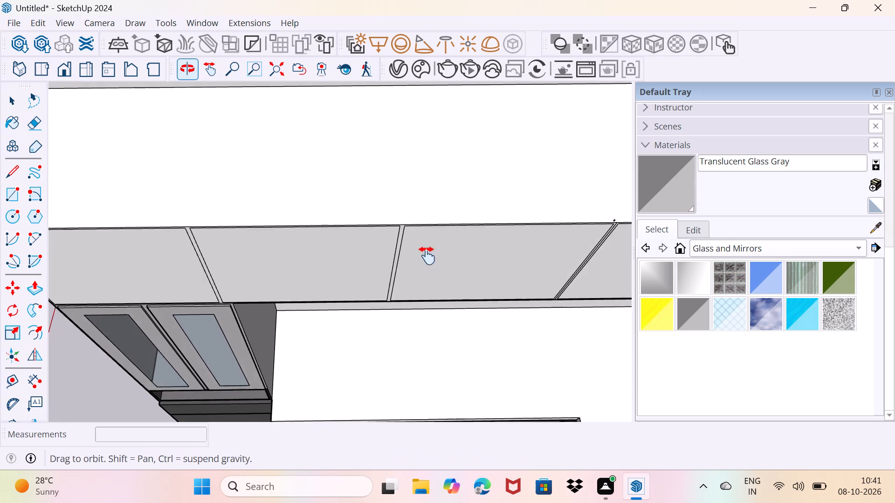
middle_click_drag(427, 256, 109, 214)
scroll(241, 197, "up", 10)
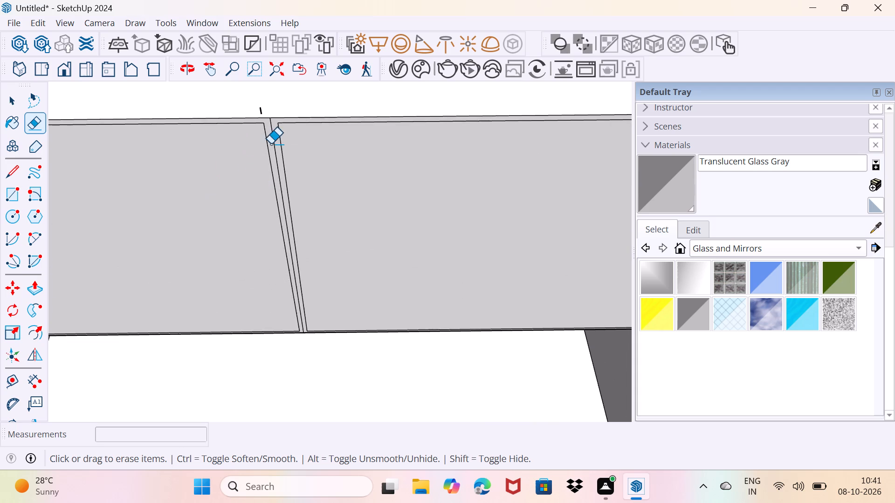
left_click(272, 137)
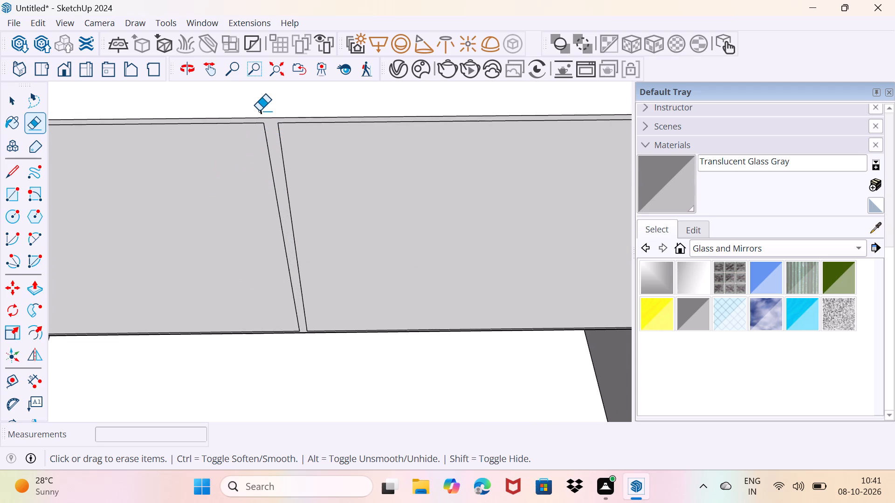
left_click(262, 111)
scroll(291, 129, "down", 9)
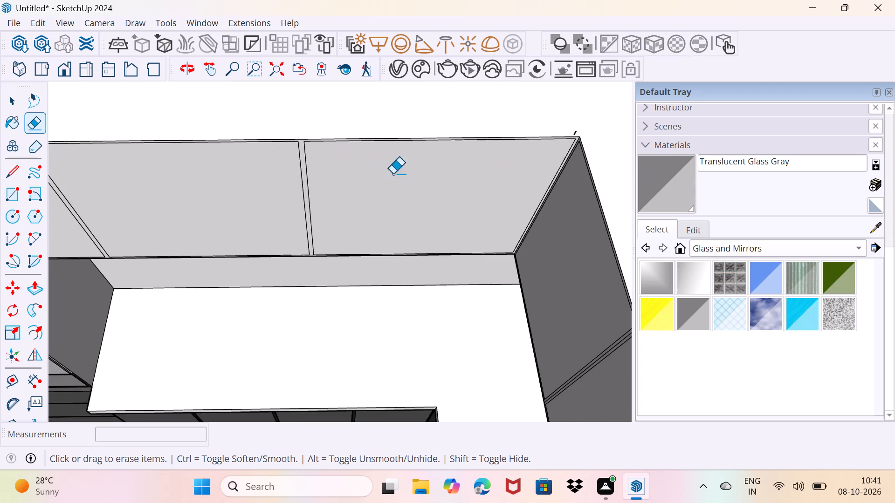
scroll(591, 143, "up", 9)
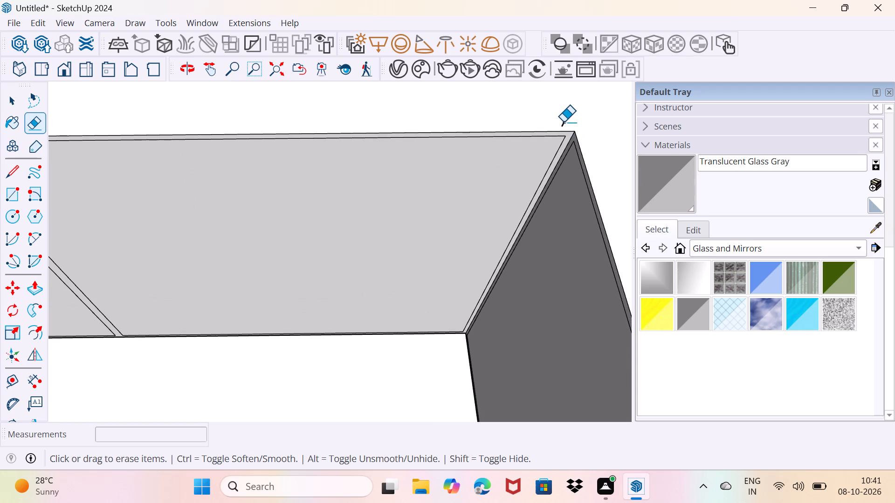
left_click(565, 122)
scroll(561, 140, "down", 13)
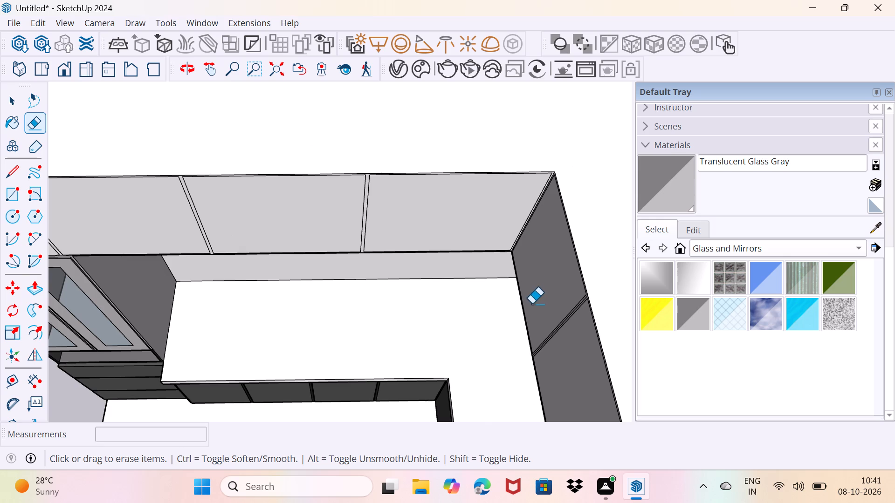
On the adjoining upper-cabinet run, erase the leftover divider lines in the two panel gaps nearest the free end.
middle_click_drag(536, 306, 532, 297)
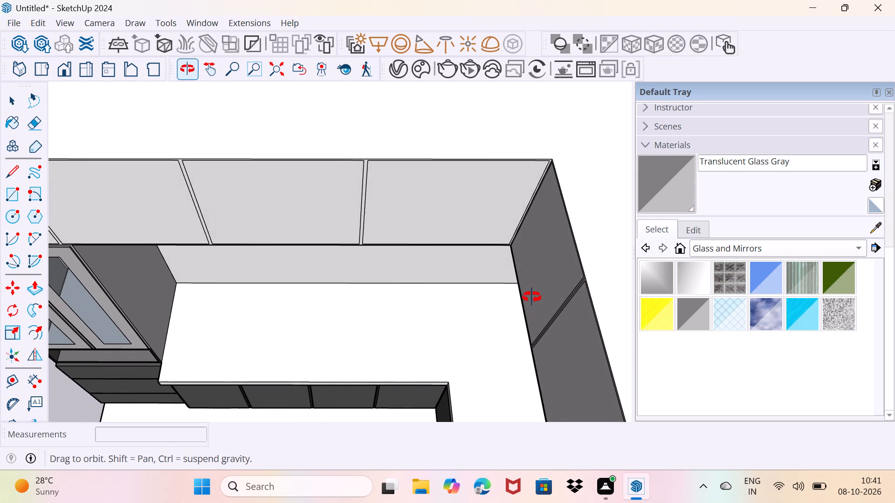
middle_click_drag(532, 297, 317, 242)
middle_click_drag(320, 263, 400, 265)
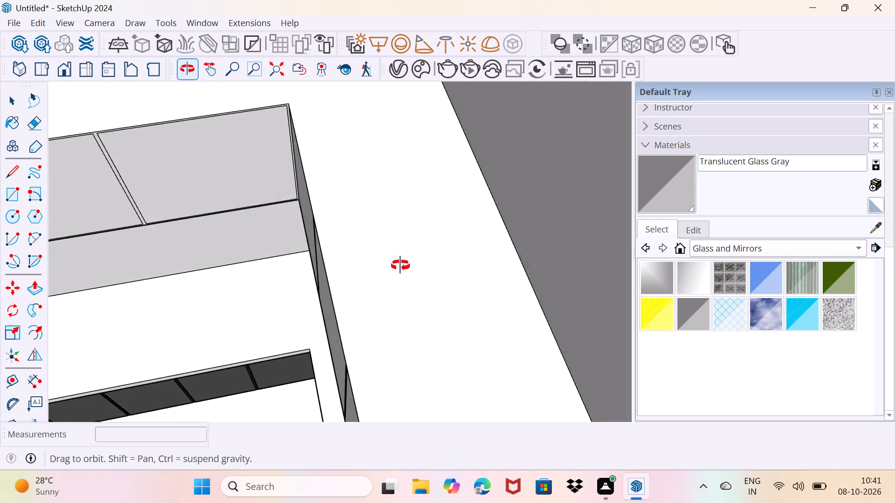
middle_click_drag(400, 265, 365, 166)
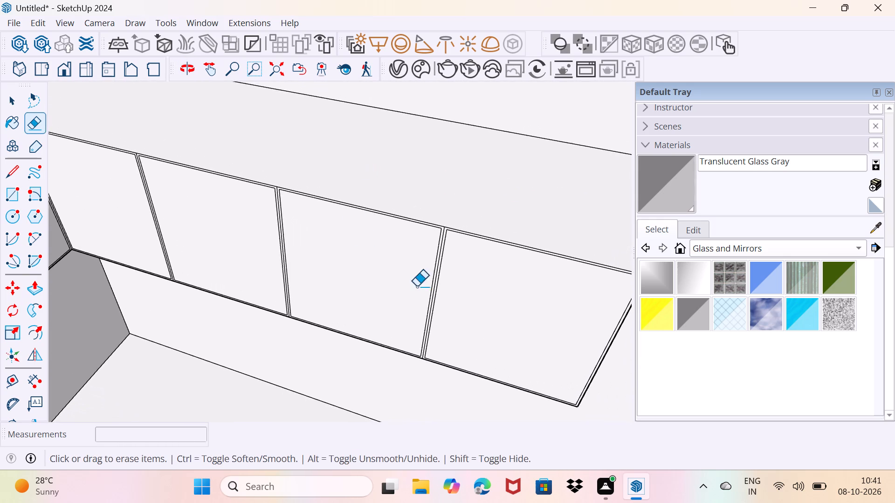
scroll(425, 290, "up", 9)
left_click(452, 270)
scroll(452, 270, "down", 4)
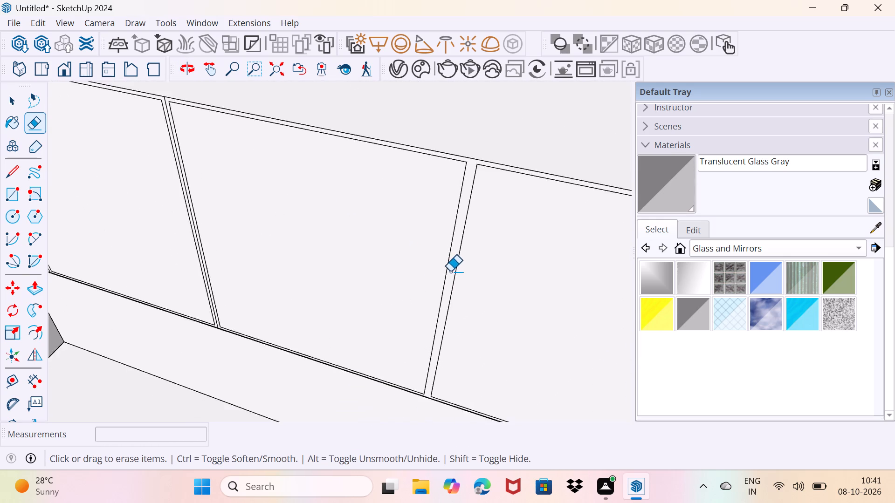
scroll(450, 272, "down", 5)
scroll(255, 234, "up", 10)
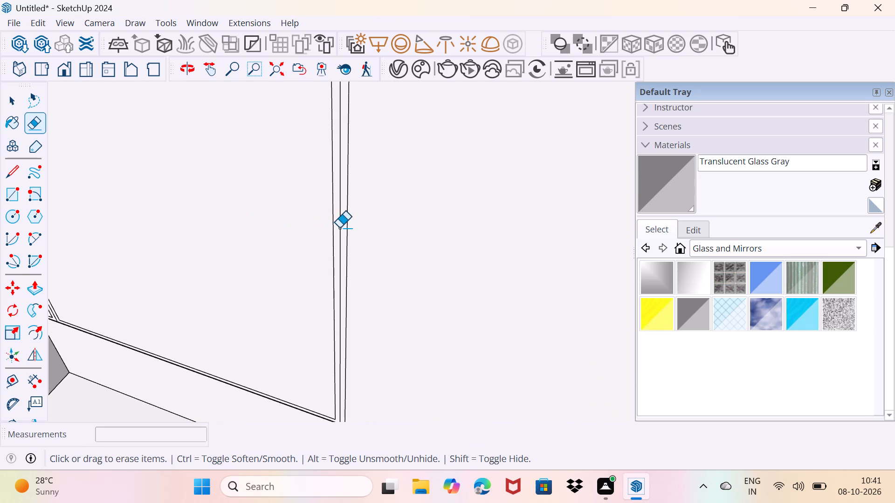
left_click(340, 228)
scroll(338, 231, "down", 9)
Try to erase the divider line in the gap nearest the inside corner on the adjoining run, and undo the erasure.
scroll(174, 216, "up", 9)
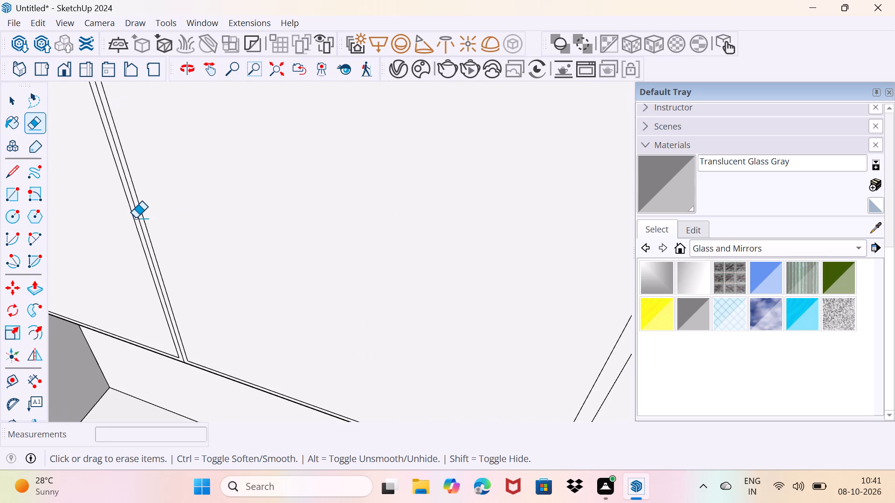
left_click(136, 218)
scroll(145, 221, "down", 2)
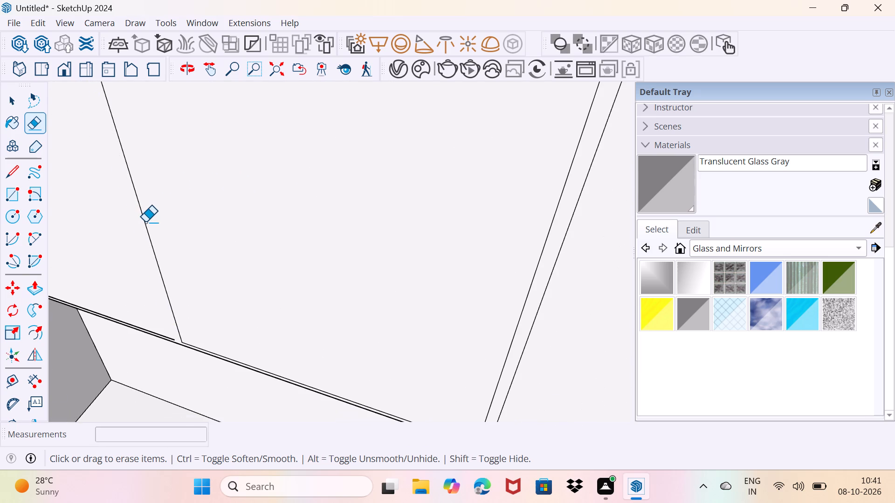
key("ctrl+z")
Erase the centre divider line in the panel gap nearest the inside corner on the adjoining upper-cabinet run.
scroll(142, 222, "up", 9)
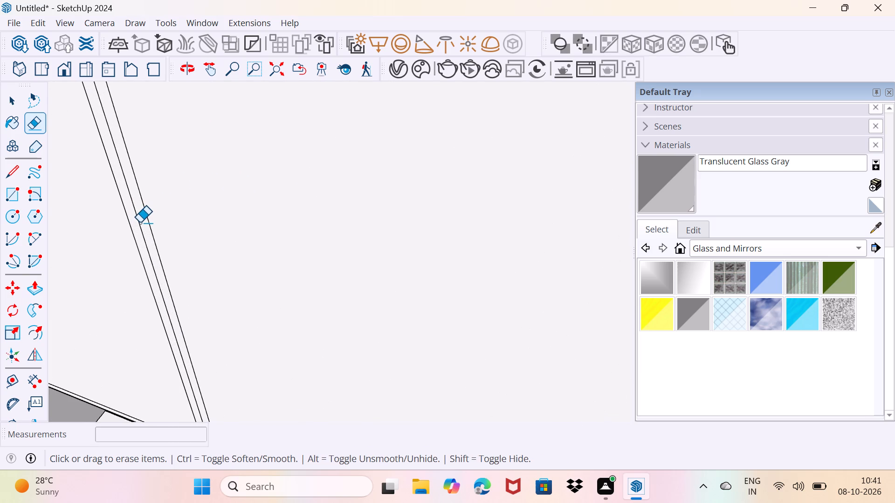
left_click(140, 223)
scroll(144, 224, "down", 20)
scroll(144, 224, "down", 1)
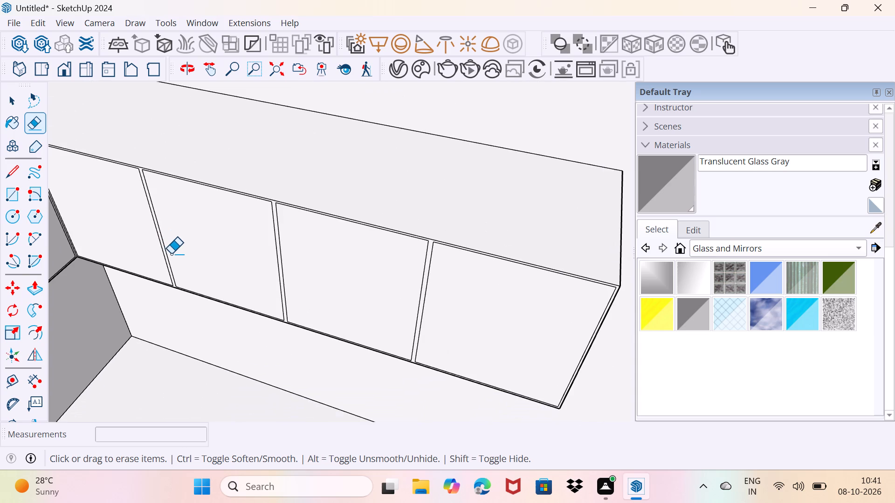
scroll(179, 261, "down", 2)
middle_click_drag(180, 264, 108, 299)
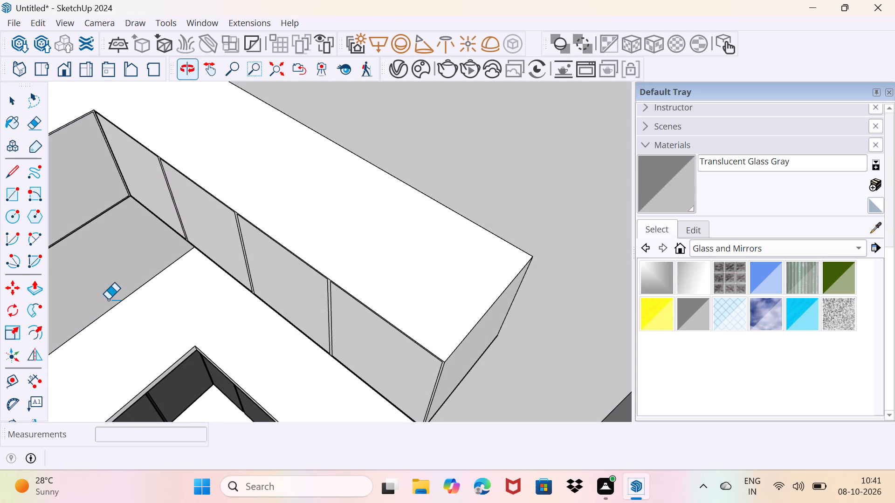
key("space")
Push/Pull the door panel at the free end of the adjoining upper-cabinet run outward by 0.3".
scroll(109, 296, "down", 5)
middle_click_drag(113, 287, 289, 222)
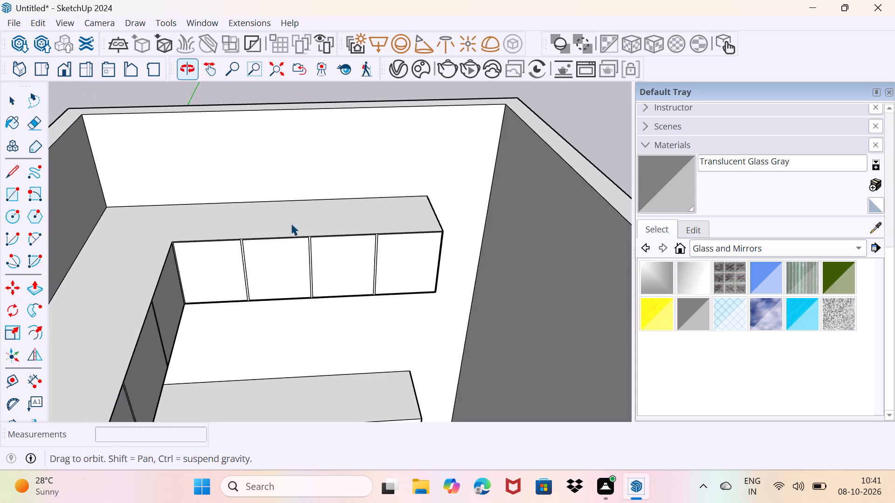
left_click(406, 255)
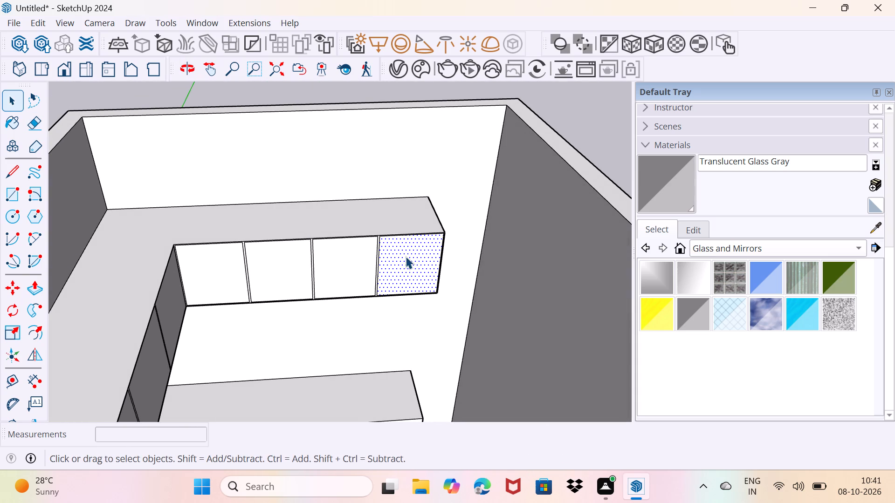
key("0")
key("p")
left_click(406, 256)
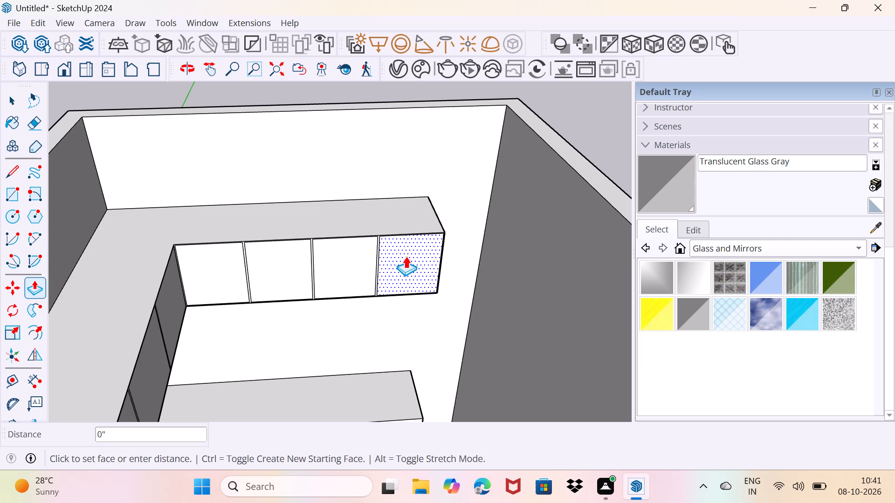
type("0.")
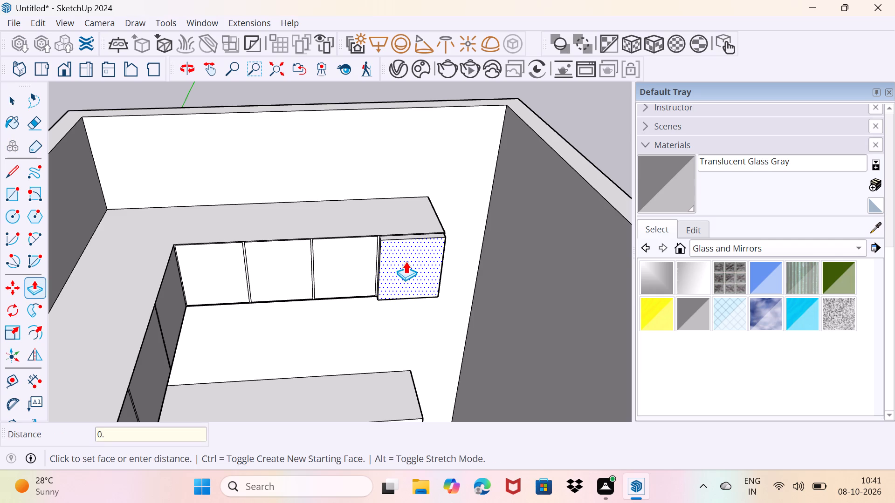
type("3\"")
key("Return")
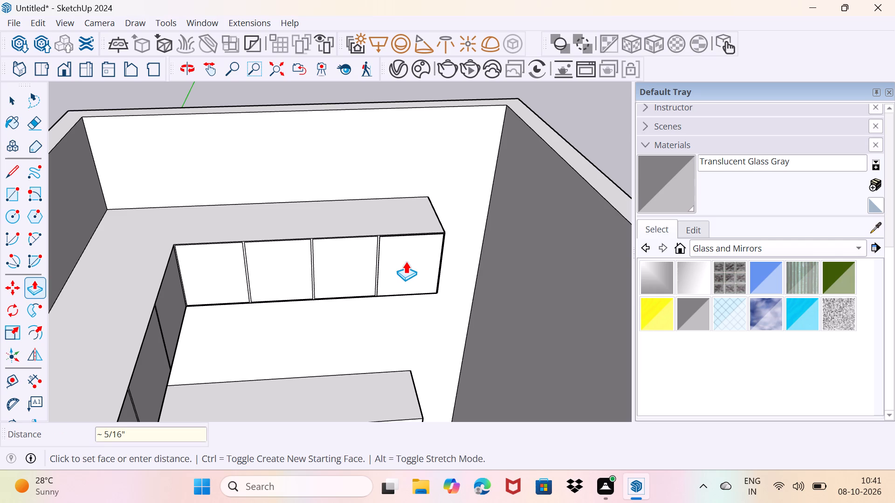
Repeat the same 0.3" Push/Pull on the run's other three door panels and the four panels around the corner, ending above the tall unit.
double_click(353, 252)
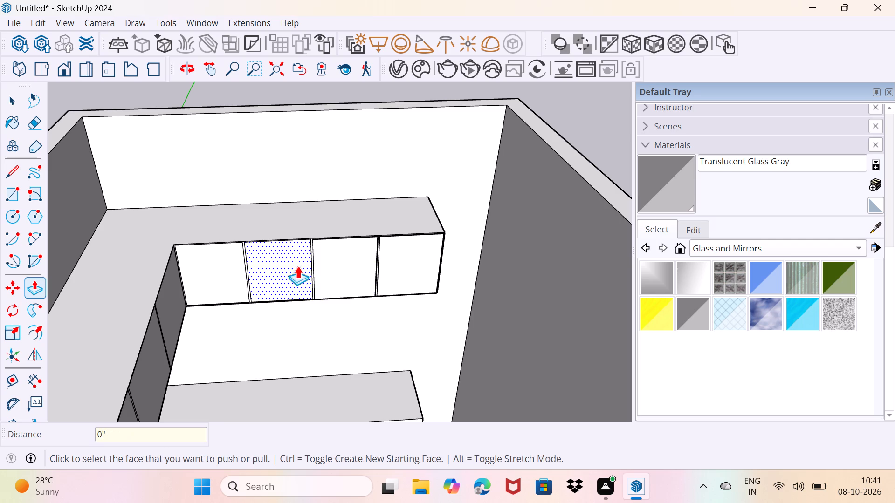
double_click(296, 266)
double_click(234, 268)
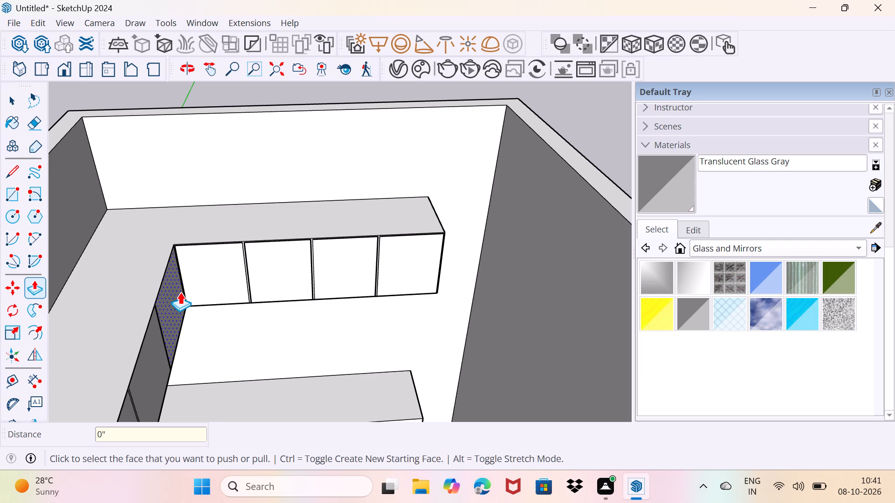
double_click(180, 292)
double_click(151, 351)
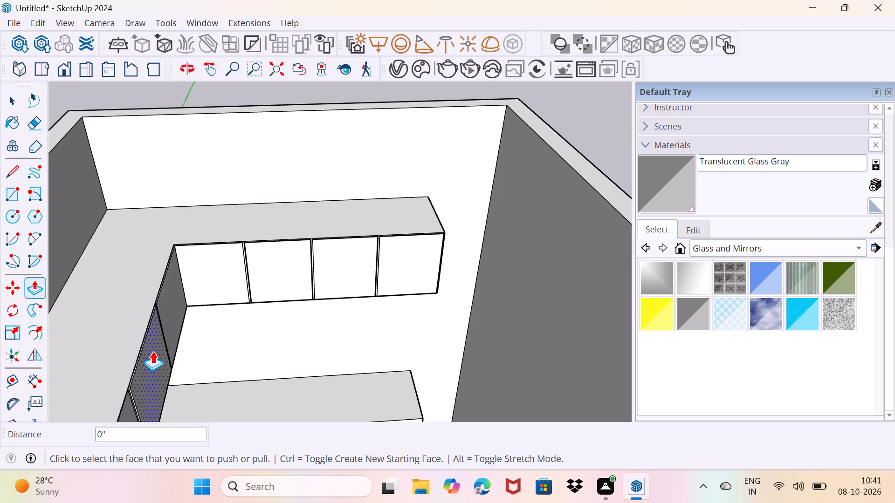
middle_click_drag(153, 351, 255, 202)
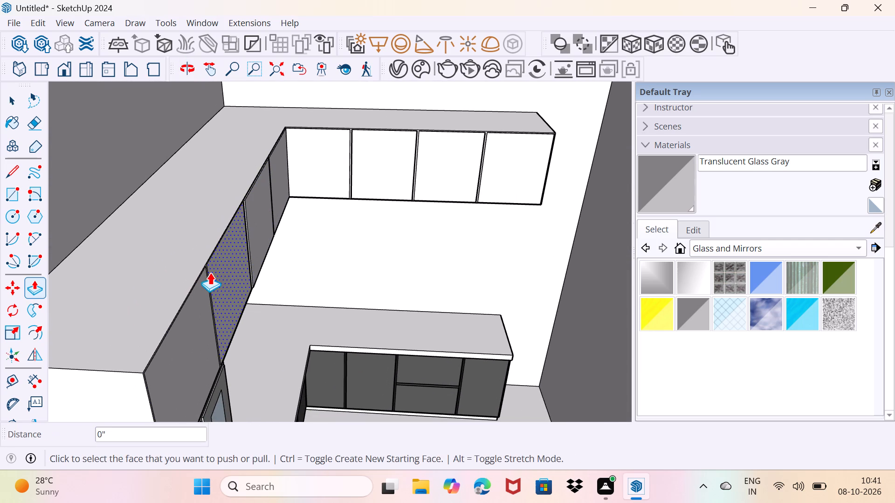
double_click(238, 264)
double_click(191, 326)
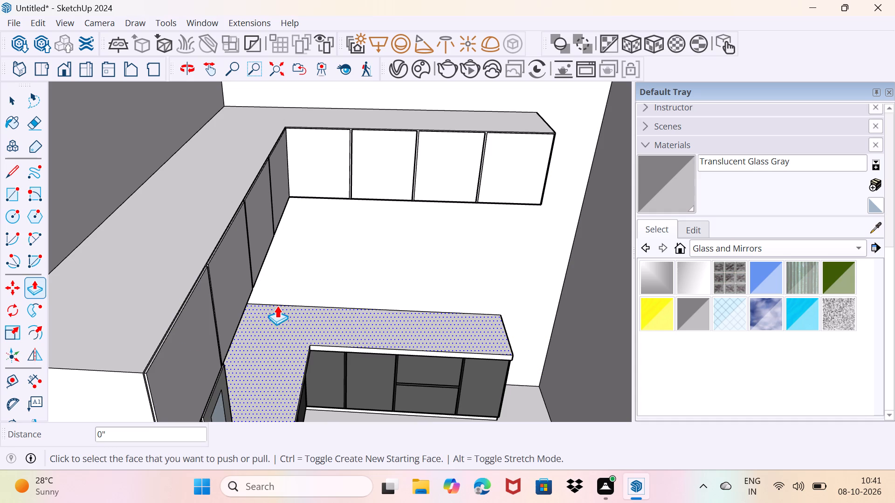
Paint the gap face and the top edge of the free-end panel above the tall unit with 0136_Charcoal from Colors-Named.
key("space")
left_click(736, 253)
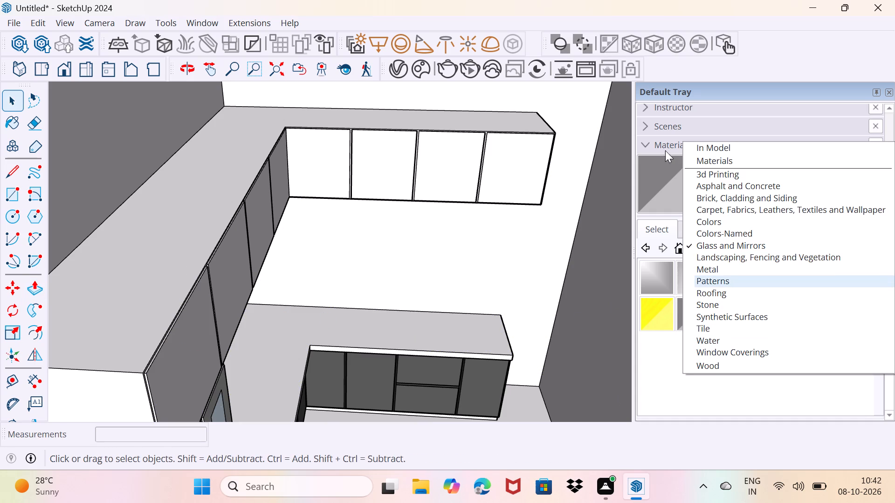
left_click(716, 234)
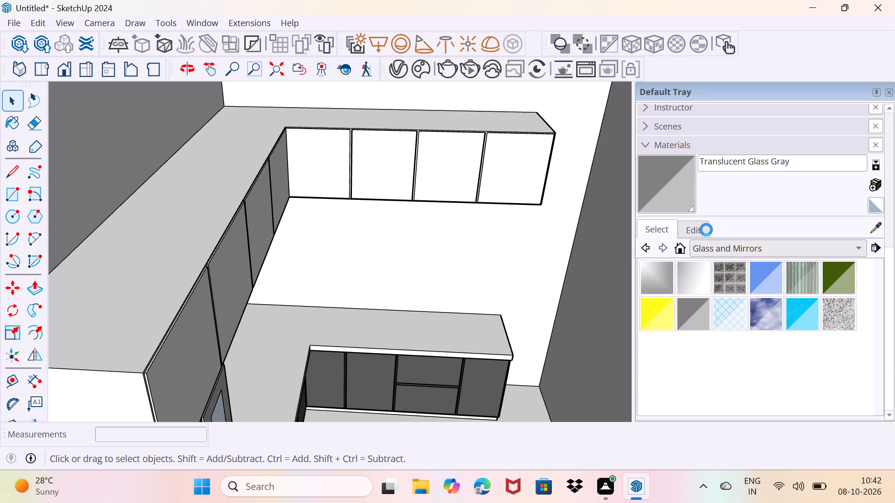
scroll(717, 306, "down", 14)
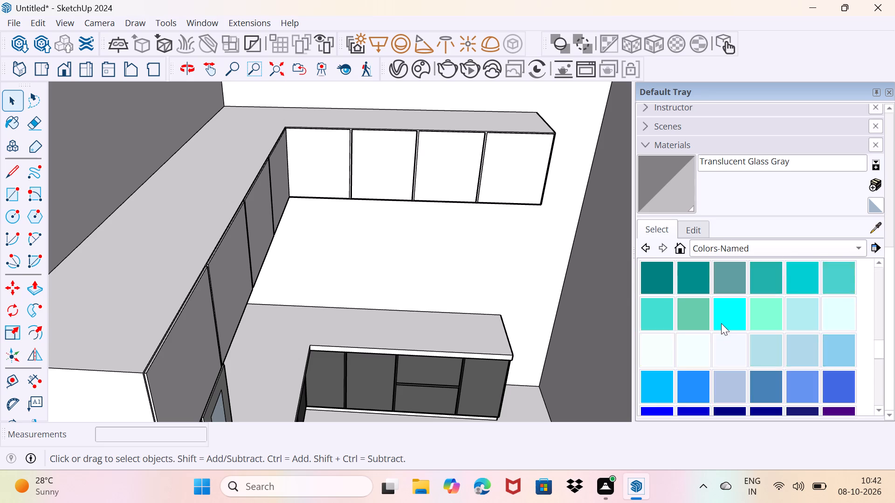
scroll(721, 323, "down", 6)
left_click(692, 388)
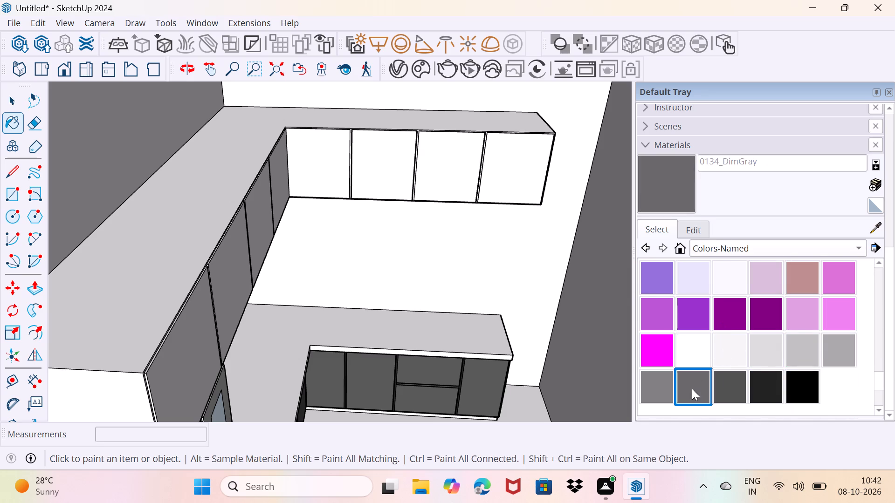
left_click(763, 381)
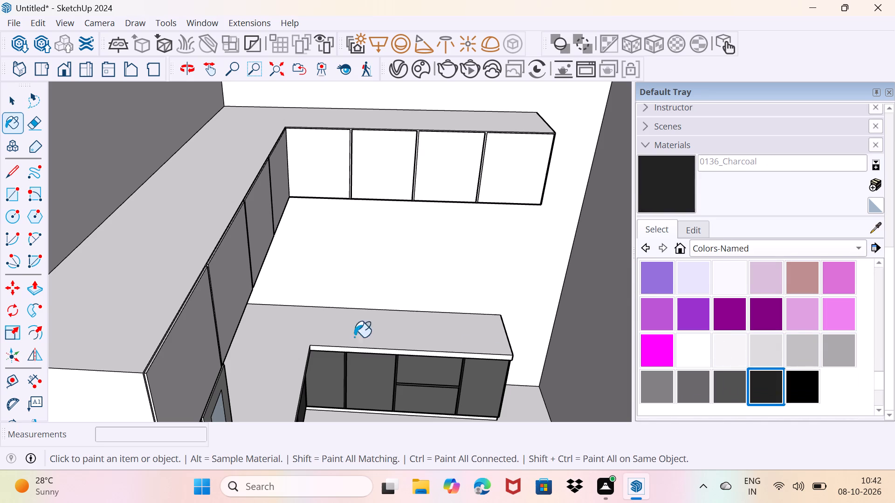
scroll(177, 316, "up", 12)
middle_click_drag(177, 316, 94, 308)
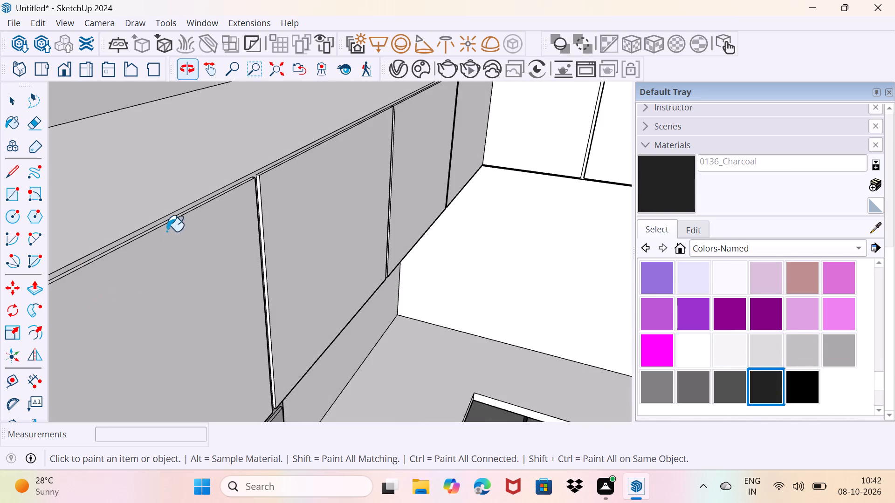
scroll(167, 229, "up", 12)
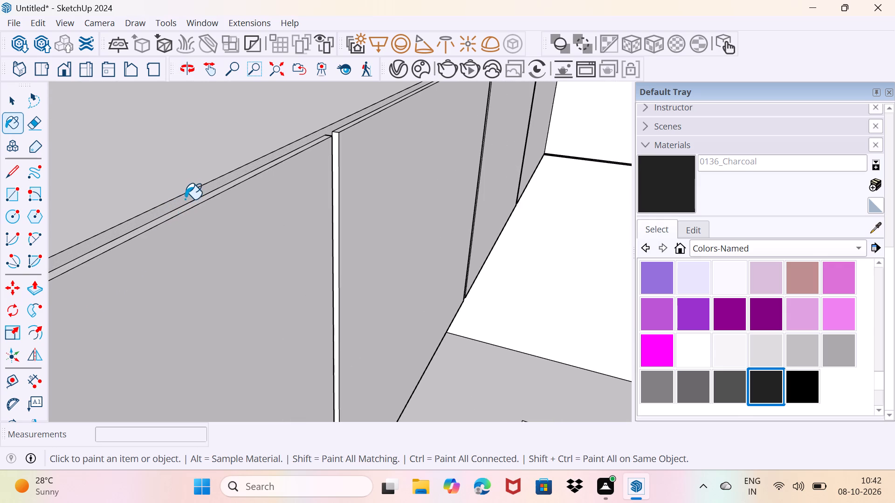
left_click(185, 199)
left_click(186, 207)
Paint the outer side edge of the free-end upper panel above the tall unit with 0136_Charcoal.
scroll(190, 205, "down", 4)
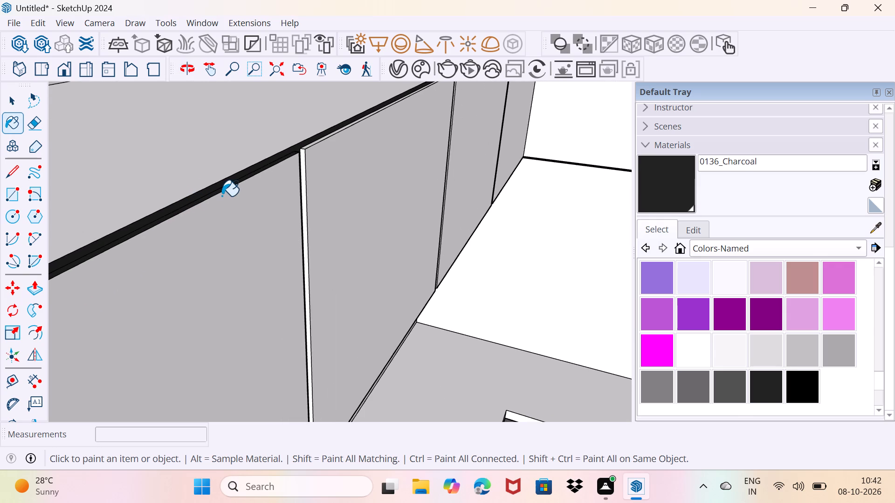
scroll(222, 196, "down", 17)
scroll(221, 270, "up", 4)
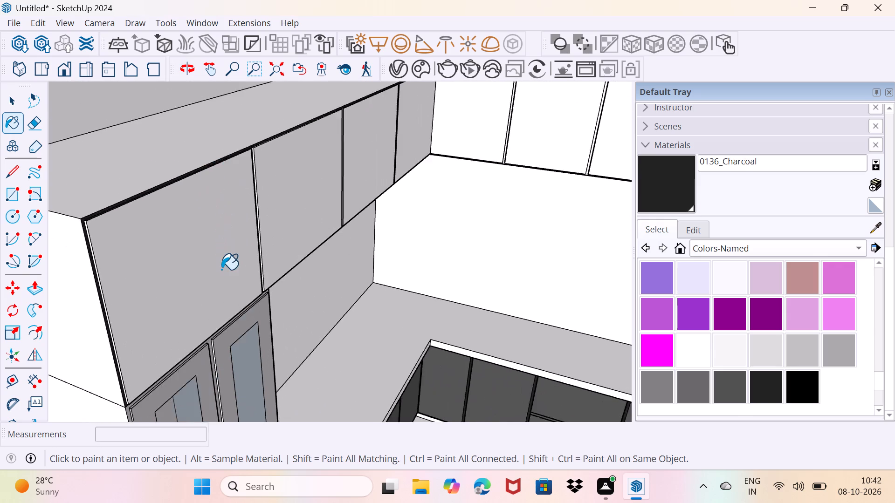
scroll(221, 270, "up", 2)
middle_click_drag(180, 295, 265, 253)
scroll(223, 255, "up", 4)
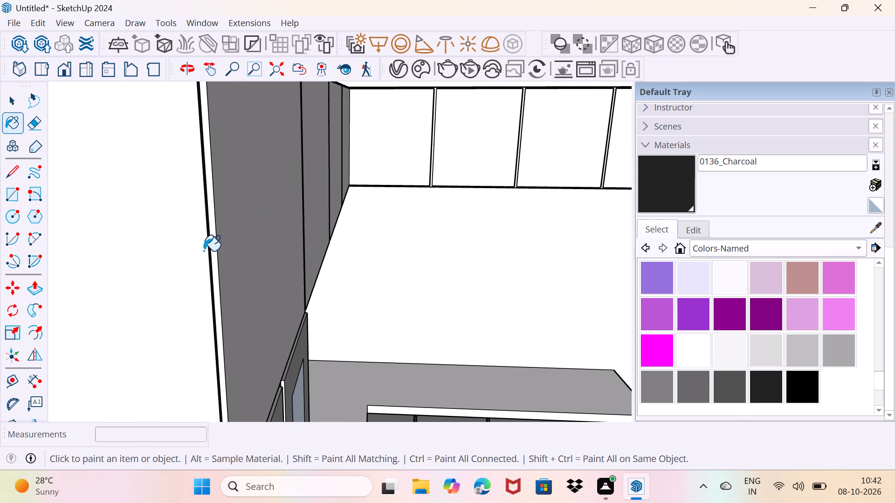
left_click(213, 240)
Paint the free-end upper panel's bottom edge and the side edges of the two glass doors below it with 0136_Charcoal.
scroll(241, 241, "down", 9)
middle_click_drag(255, 272, 243, 273)
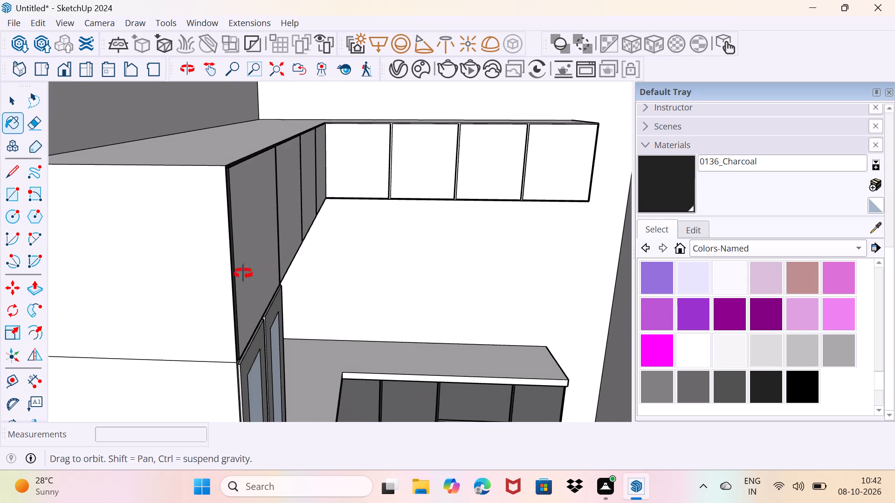
middle_click_drag(243, 273, 189, 156)
scroll(209, 244, "up", 12)
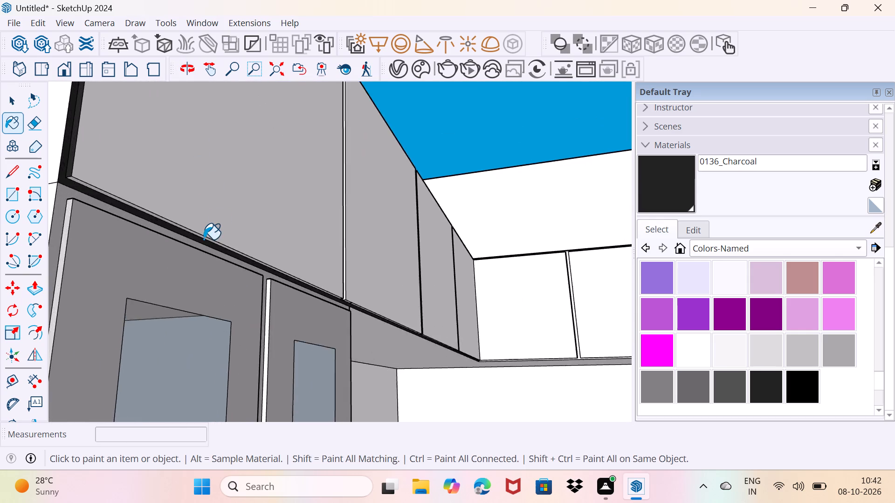
scroll(204, 239, "up", 3)
middle_click_drag(204, 239, 253, 199)
left_click(258, 192)
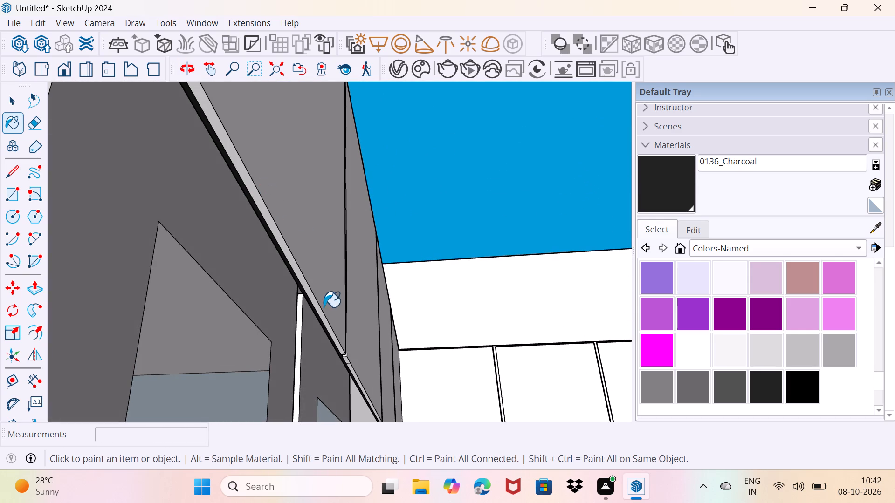
left_click(299, 319)
scroll(303, 316, "down", 9)
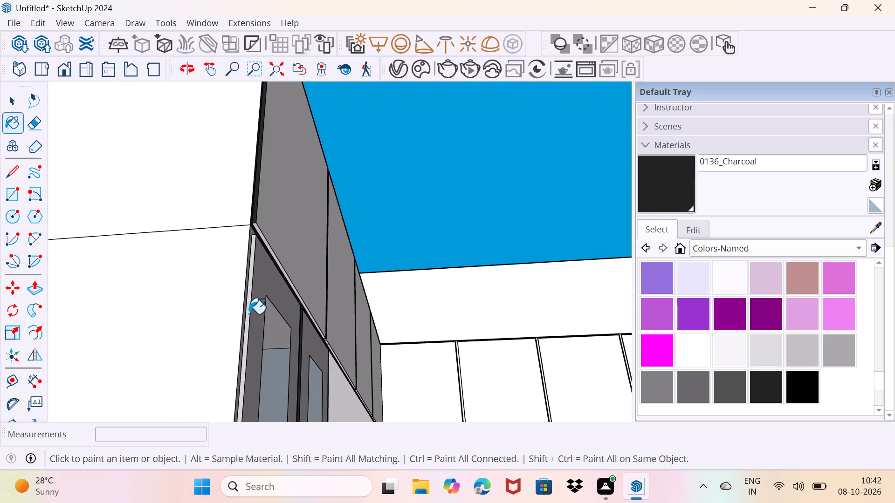
scroll(248, 303, "up", 4)
left_click(252, 287)
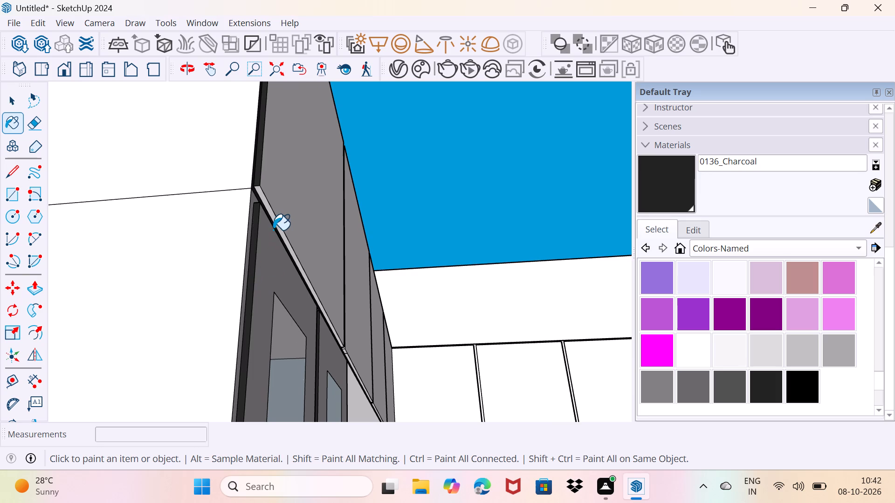
left_click(276, 218)
Paint the second panel's side edge, inside the vertical gap beside the free-end upper panel, with 0136_Charcoal.
scroll(305, 206, "down", 4)
middle_click_drag(321, 201, 322, 204)
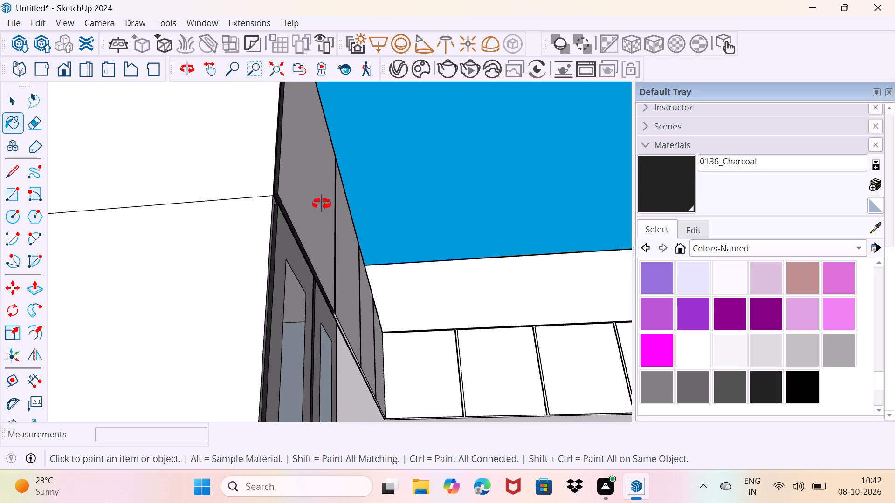
middle_click_drag(322, 204, 141, 394)
scroll(304, 253, "up", 7)
middle_click(317, 249)
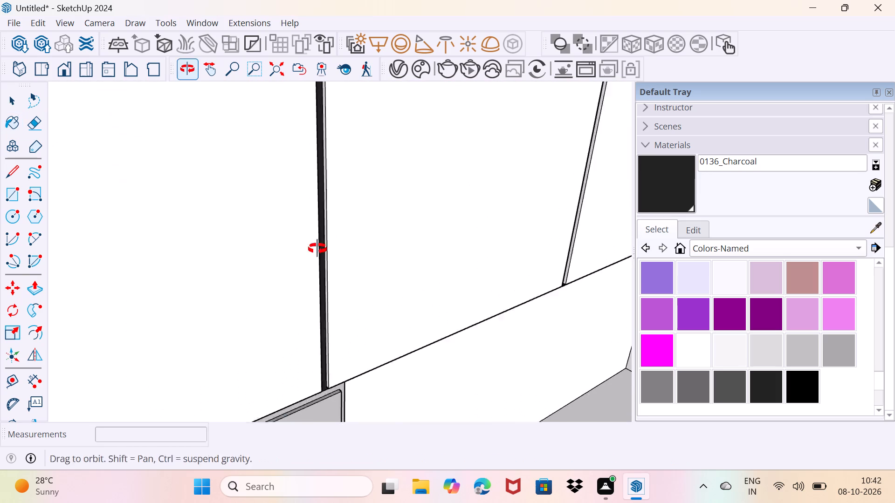
scroll(317, 249, "up", 5)
middle_click_drag(317, 249, 361, 251)
scroll(340, 250, "up", 4)
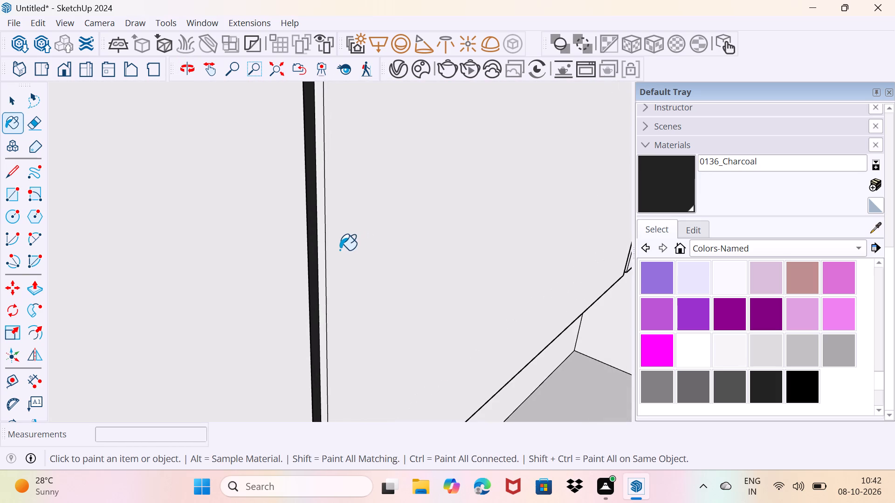
left_click(323, 245)
Paint the top edge of the second upper panel from the free end with 0136_Charcoal.
scroll(323, 245, "down", 13)
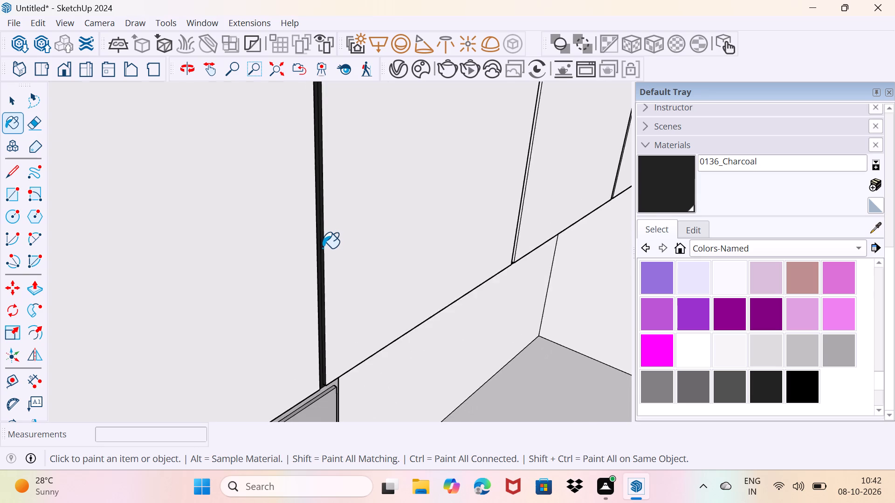
scroll(323, 248, "down", 1)
middle_click_drag(400, 204, 149, 245)
scroll(449, 234, "up", 2)
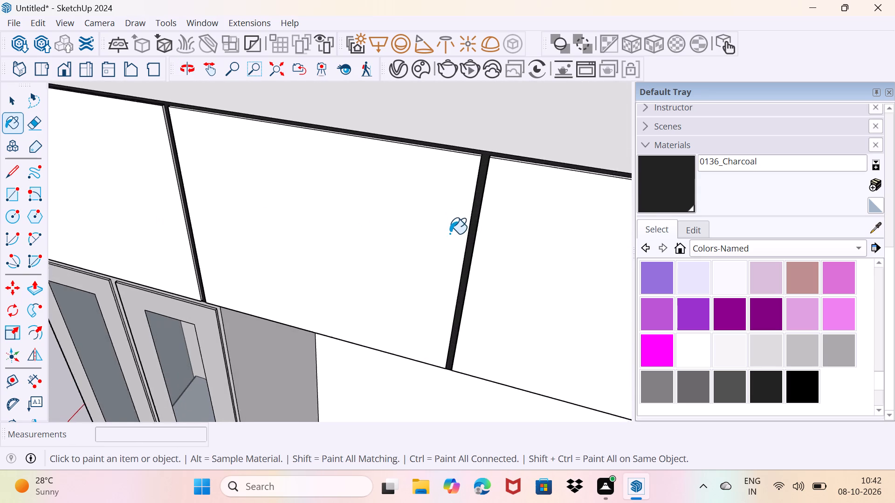
scroll(450, 234, "up", 1)
middle_click_drag(436, 176, 396, 270)
scroll(403, 248, "up", 4)
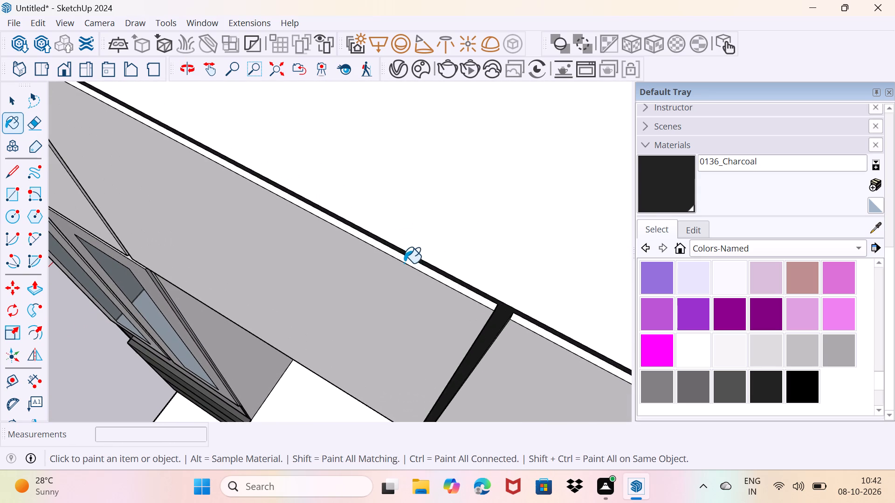
left_click(408, 260)
Paint the third panel's top edge and both side edges of the gap between the second and third panels with 0136_Charcoal.
scroll(427, 293, "down", 9)
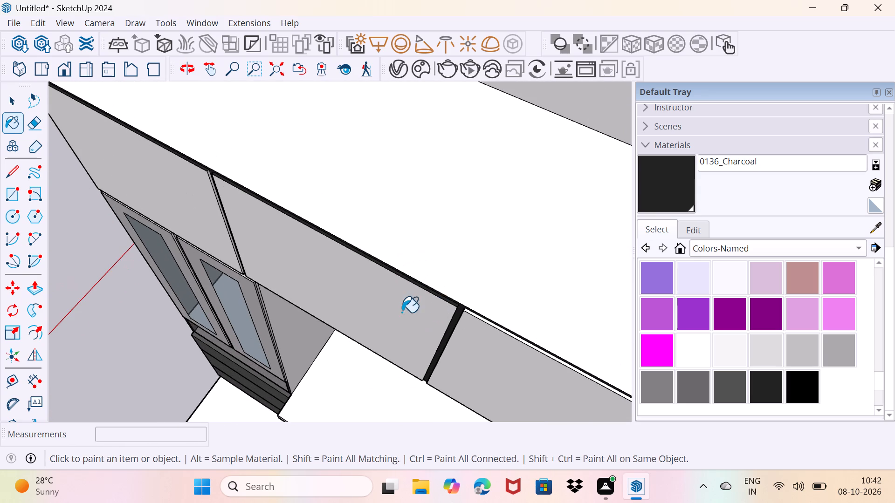
middle_click_drag(359, 333, 307, 290)
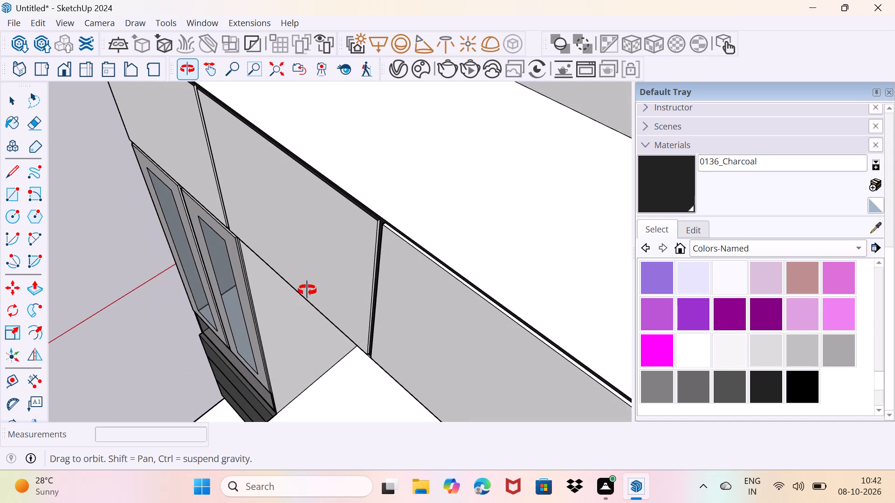
middle_click_drag(307, 290, 308, 284)
scroll(408, 218, "up", 16)
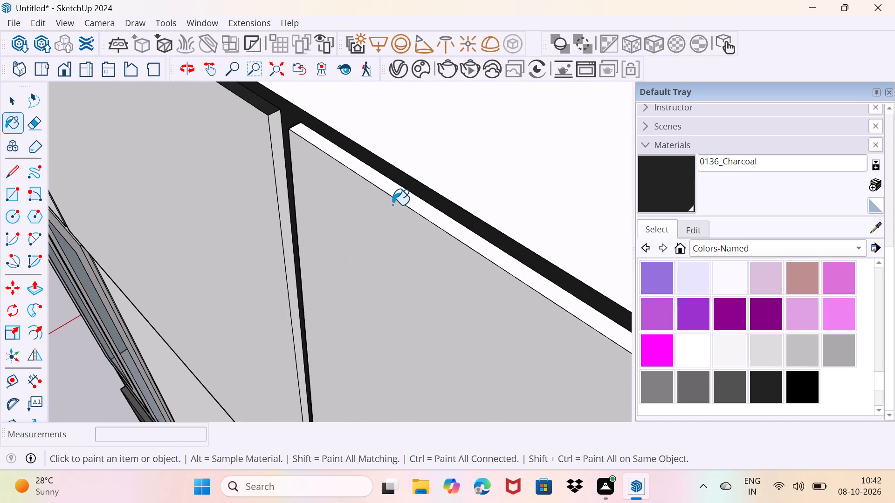
left_click(374, 178)
left_click(279, 162)
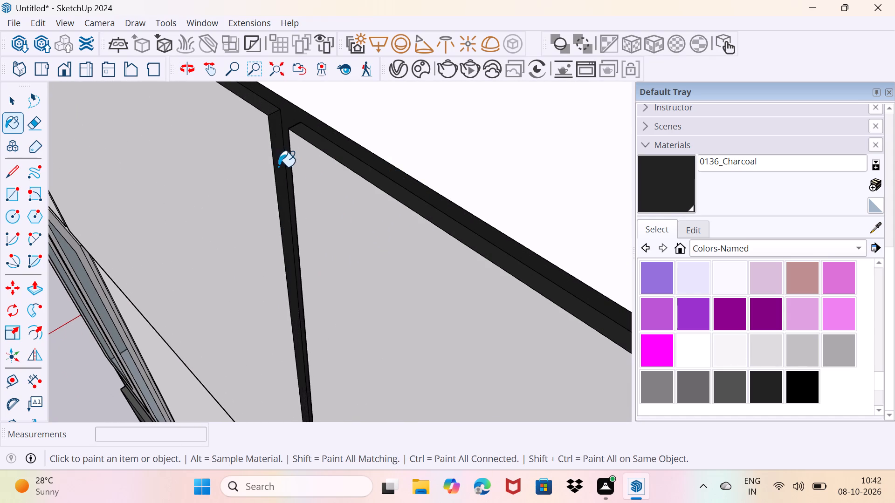
middle_click_drag(306, 193, 619, 175)
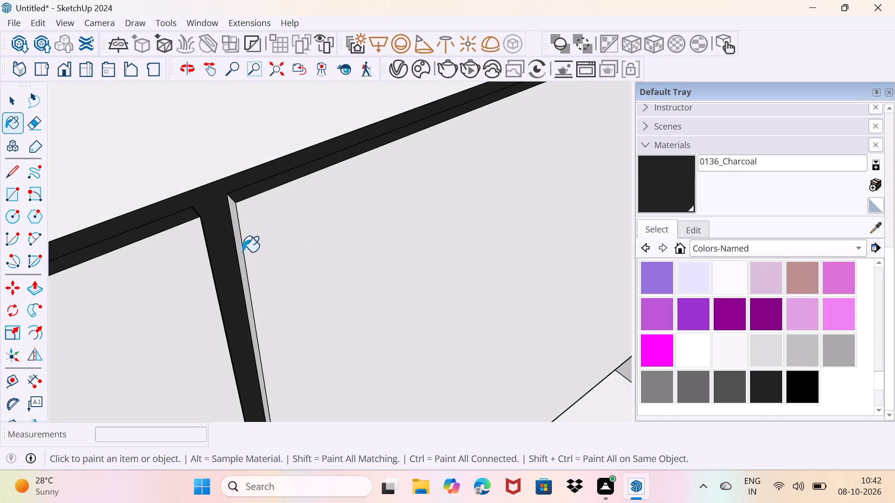
left_click(242, 252)
Paint the corner panel's top edge and both side edges of the gap between it and the third panel with 0136_Charcoal.
scroll(262, 253, "down", 12)
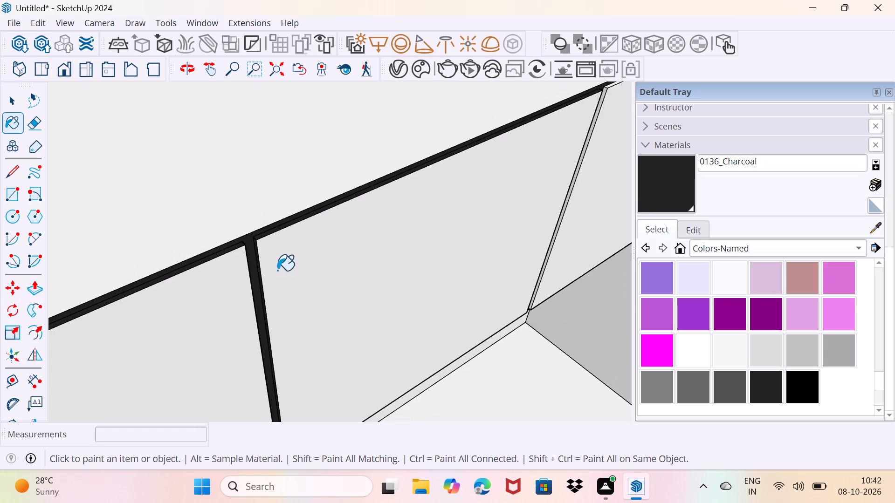
middle_click_drag(472, 252, 245, 264)
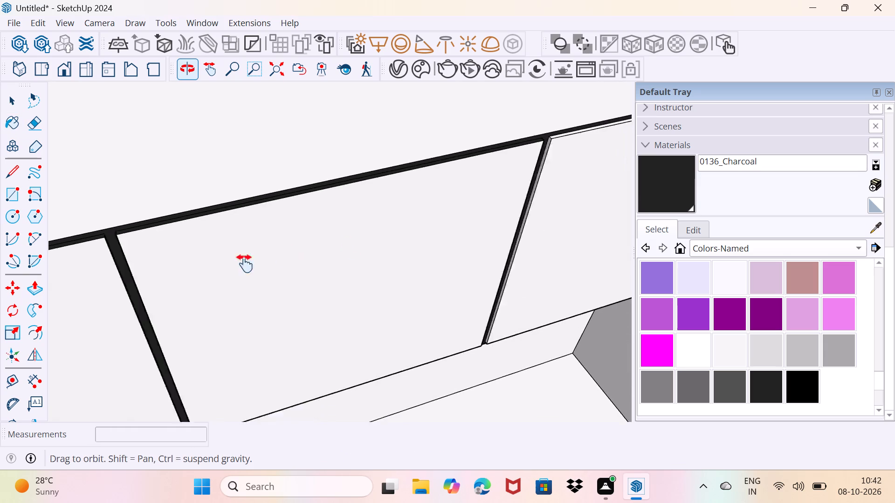
middle_click_drag(245, 264, 100, 293)
scroll(104, 292, "down", 1)
scroll(374, 202, "up", 5)
middle_click_drag(269, 192, 101, 216)
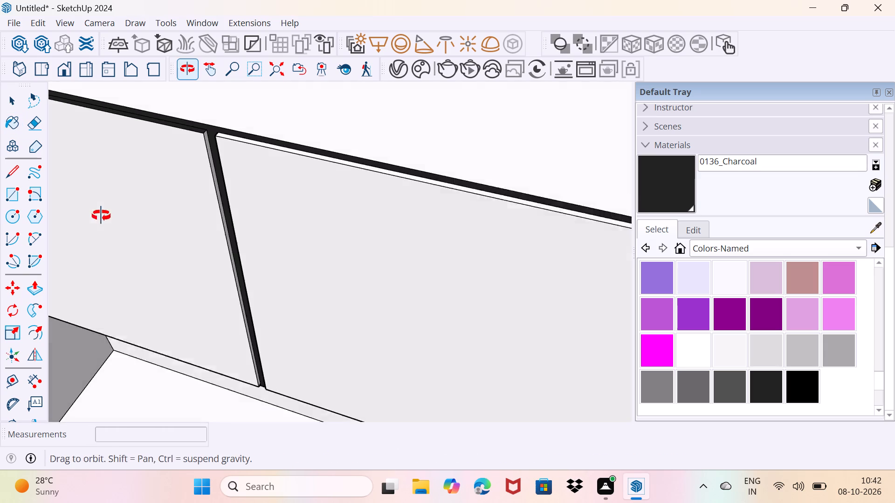
middle_click_drag(101, 216, 95, 224)
scroll(213, 149, "up", 5)
left_click(226, 137)
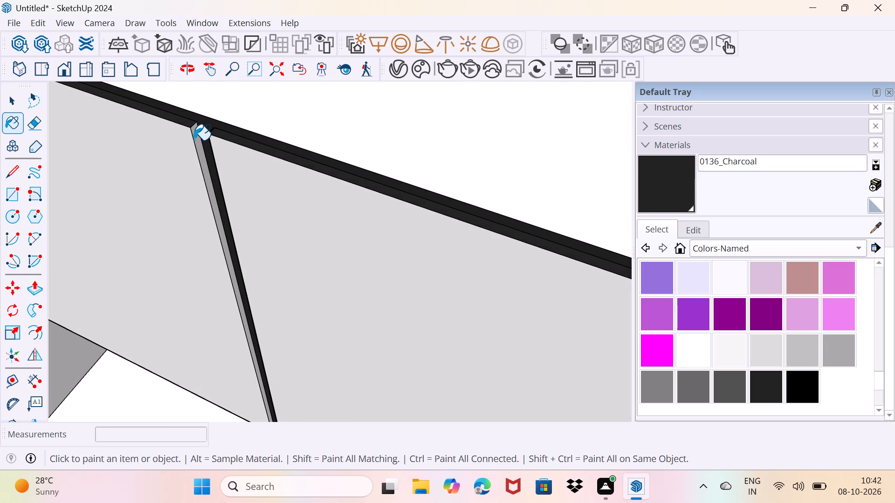
left_click(195, 140)
middle_click_drag(207, 181, 509, 141)
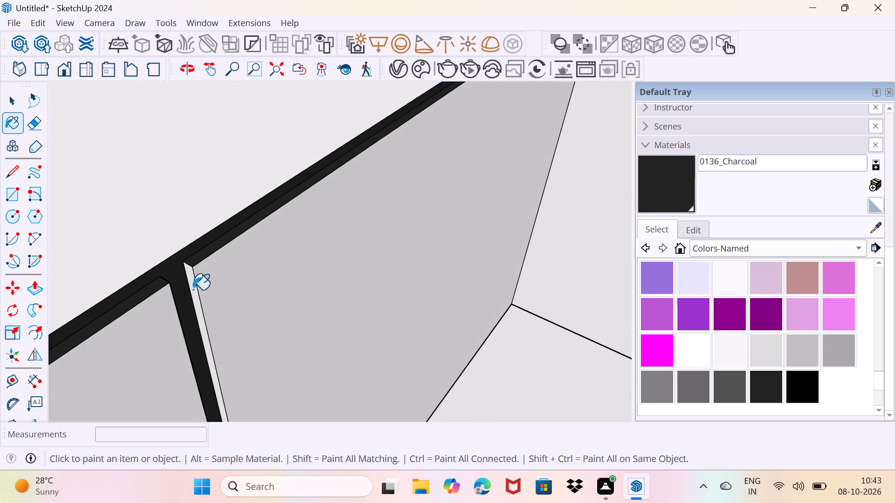
left_click(193, 289)
Paint the top gap face and the first panel's top edge on the adjoining run at the inside corner with 0136_Charcoal.
scroll(220, 283, "down", 14)
scroll(450, 160, "up", 3)
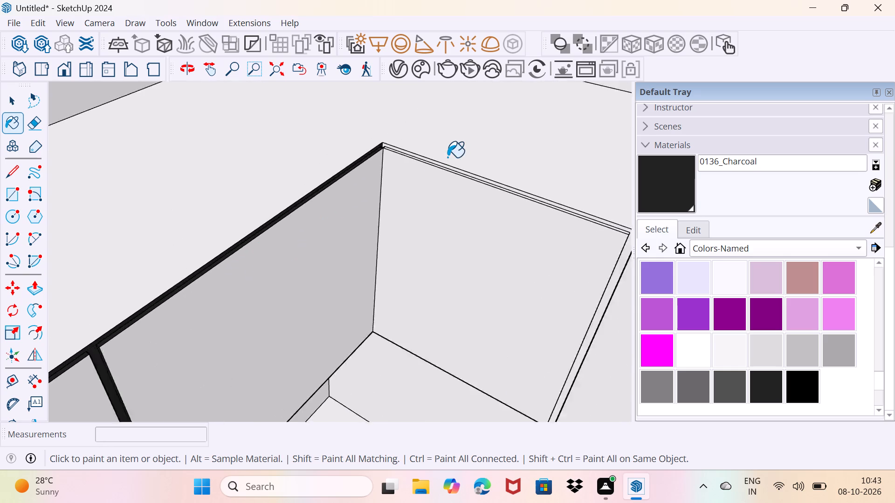
scroll(447, 157, "up", 12)
scroll(372, 156, "up", 10)
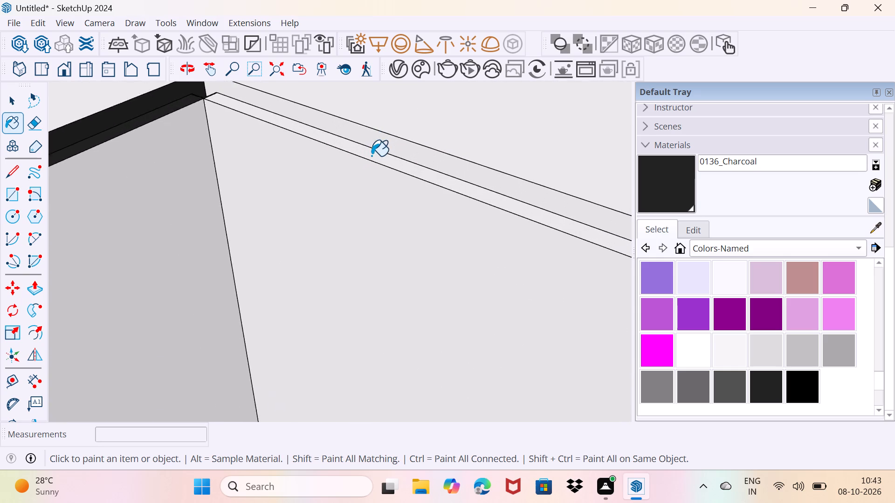
left_click(374, 129)
left_click(367, 156)
left_click(345, 208)
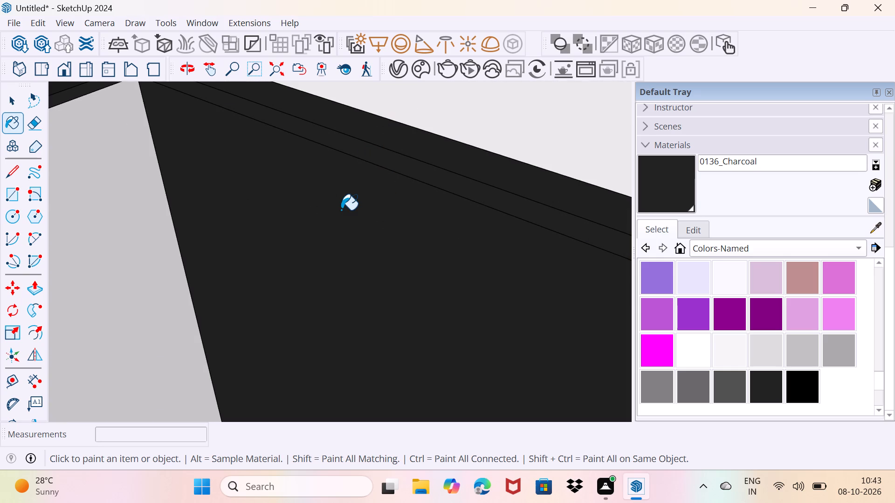
key("ctrl+z")
scroll(334, 208, "down", 2)
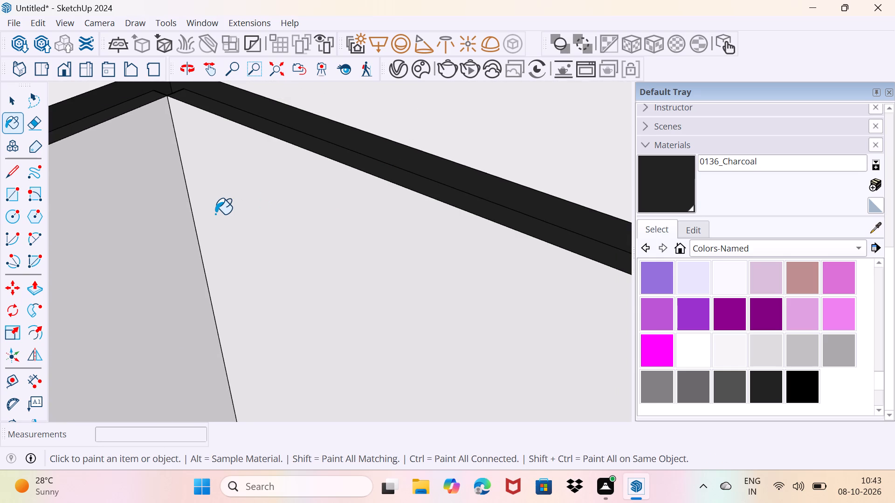
Paint the second panel's top edge and the first panel's side edge in the gap between them on the adjoining run with 0136_Charcoal.
scroll(215, 214, "down", 14)
scroll(201, 264, "down", 7)
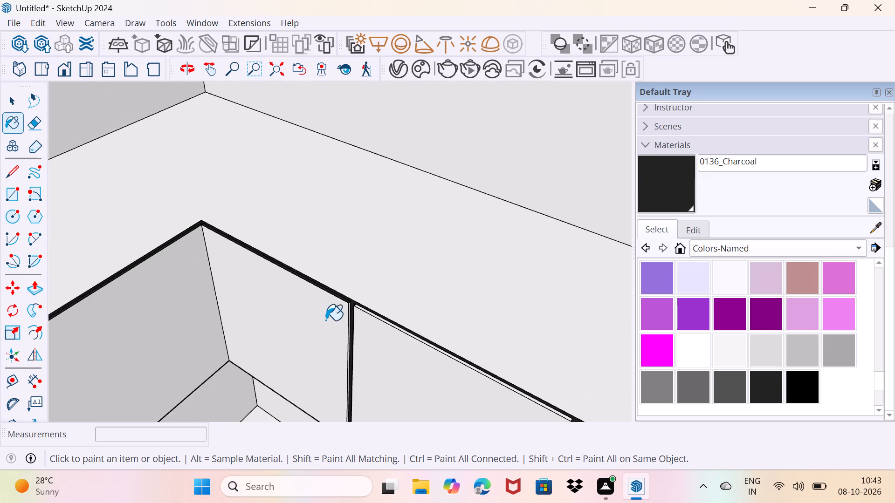
middle_click_drag(326, 320, 232, 265)
scroll(277, 265, "up", 7)
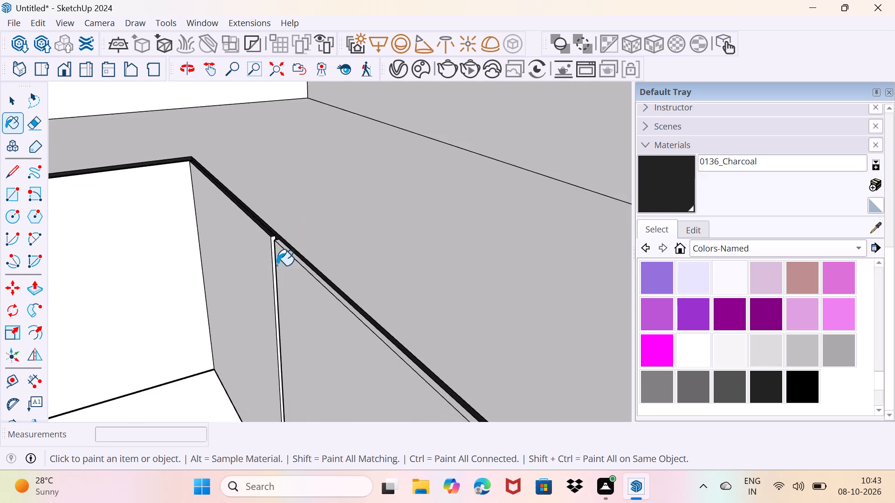
scroll(277, 265, "up", 3)
left_click(295, 232)
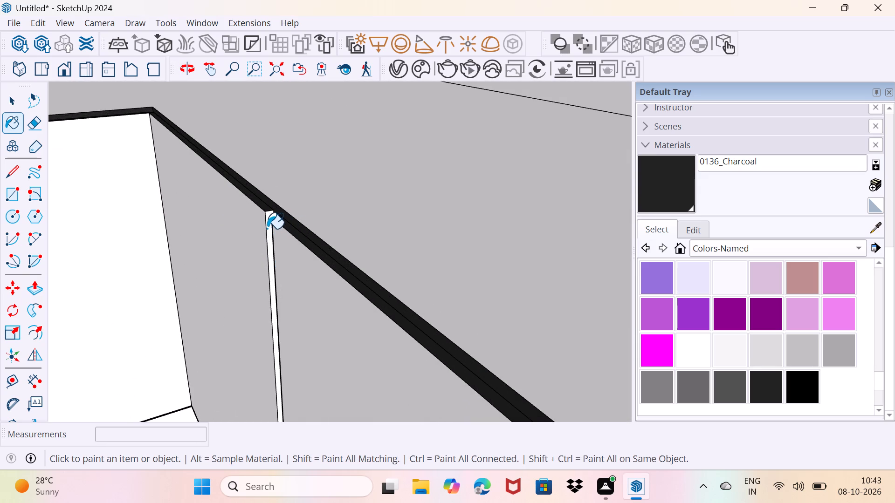
left_click(267, 229)
Paint the adjoining run's third panel with 0136_Charcoal on its top edge and its side edge facing the fourth panel.
scroll(276, 256, "down", 12)
middle_click_drag(269, 301, 286, 305)
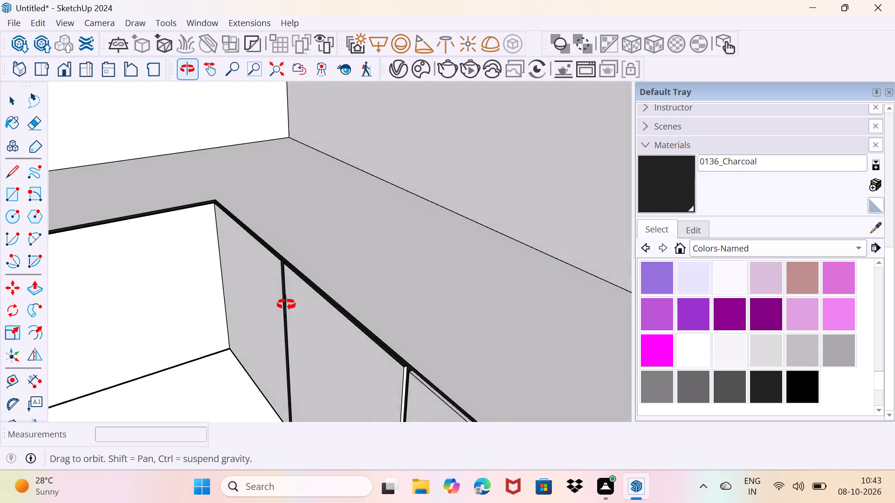
middle_click_drag(286, 305, 120, 152)
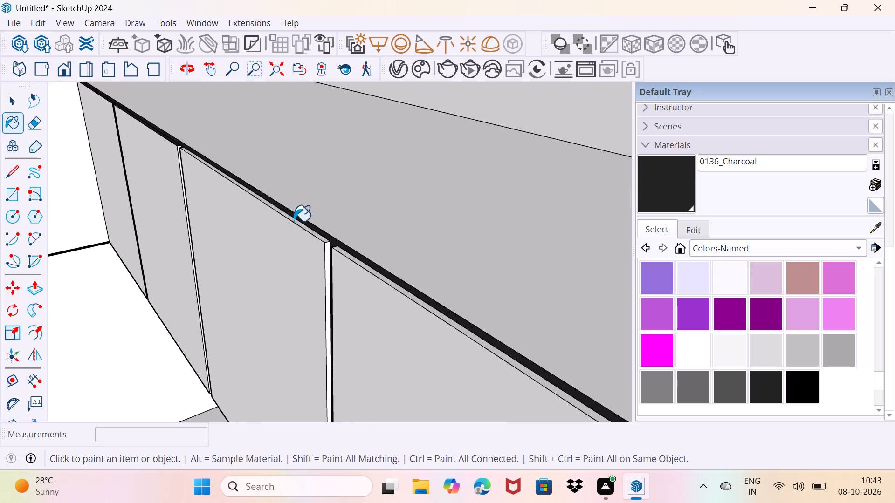
scroll(296, 233, "up", 3)
left_click(311, 226)
left_click(340, 265)
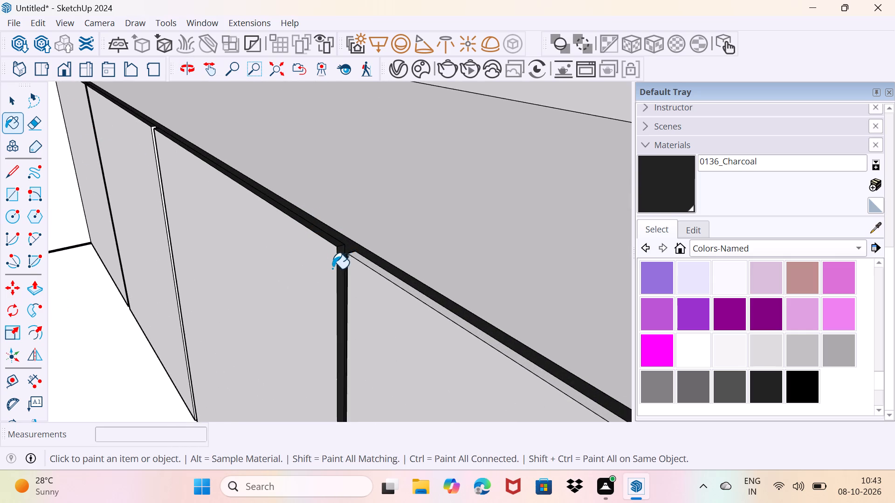
Paint both side edges of the gap between the second and third panels on the adjoining run with 0136_Charcoal.
scroll(330, 268, "down", 3)
middle_click_drag(297, 274, 475, 279)
scroll(166, 269, "up", 4)
middle_click_drag(166, 267, 211, 281)
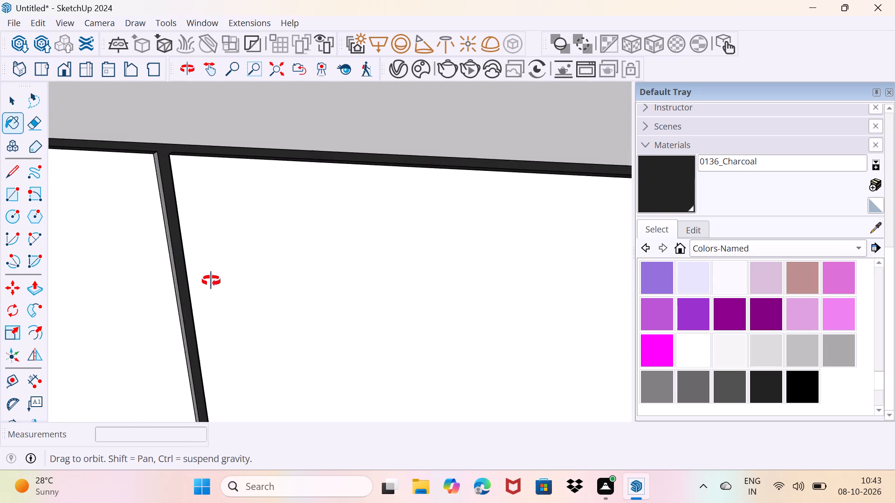
middle_click_drag(211, 281, 272, 294)
scroll(149, 299, "up", 4)
middle_click_drag(149, 297, 237, 286)
scroll(239, 285, "up", 1)
scroll(123, 295, "up", 4)
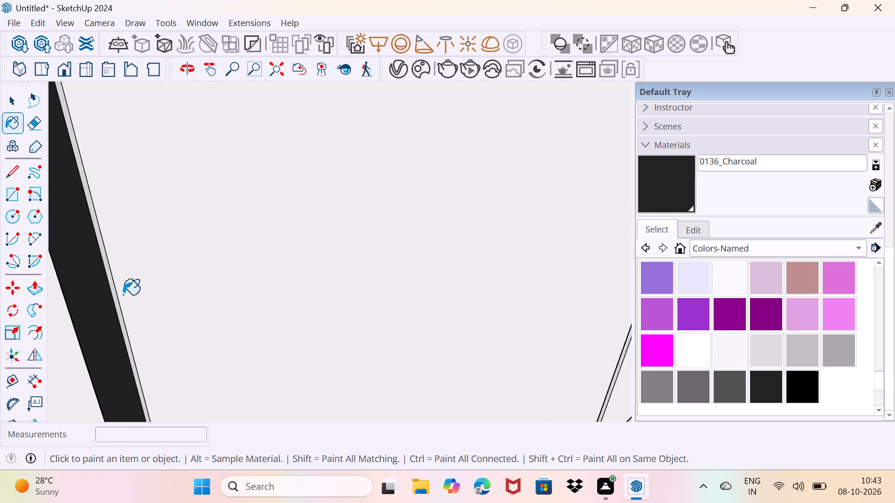
middle_click_drag(123, 295, 28, 345)
left_click(98, 317)
scroll(135, 316, "down", 2)
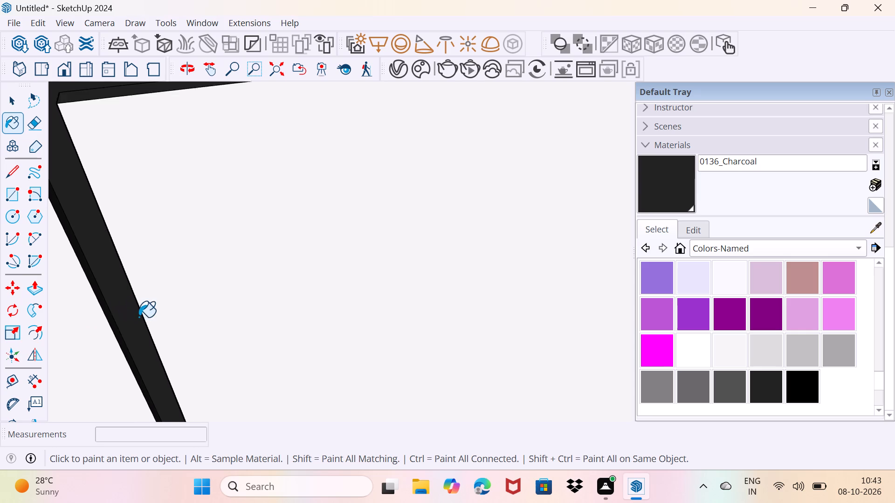
scroll(139, 317, "down", 4)
middle_click_drag(124, 315, 272, 299)
scroll(69, 336, "down", 7)
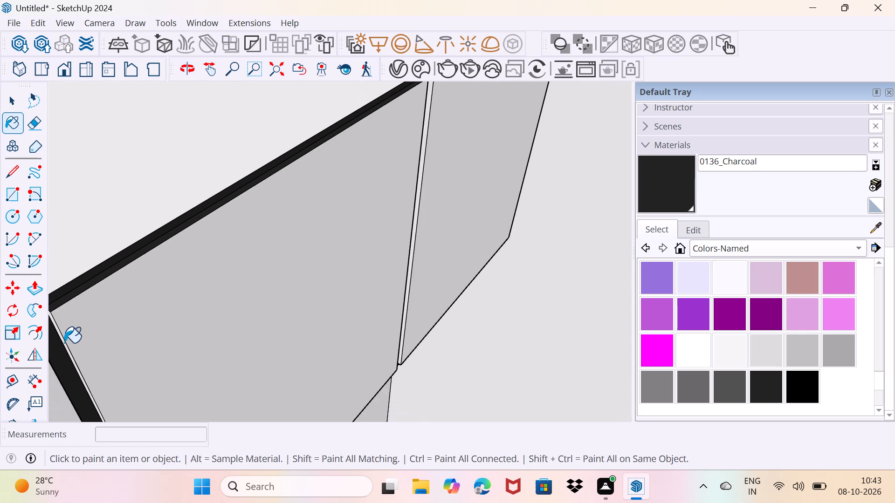
middle_click_drag(64, 343, 144, 239)
scroll(155, 250, "up", 4)
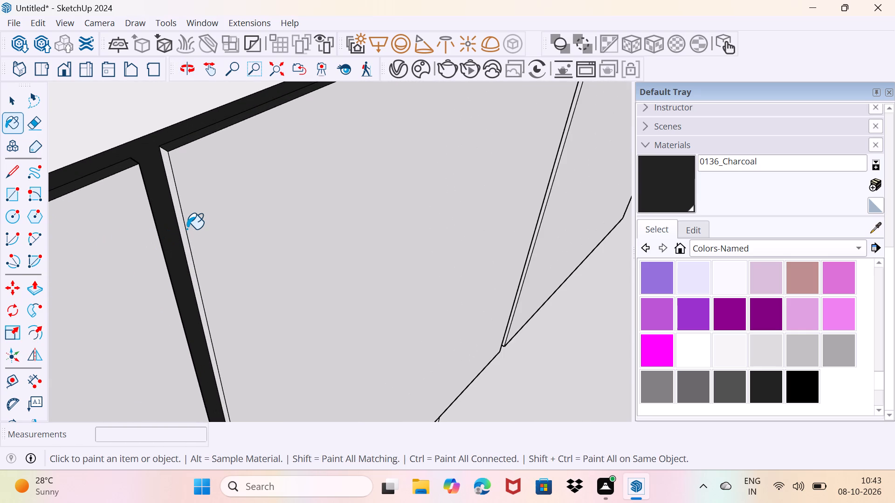
left_click(184, 227)
Paint the top edge of the fourth, outermost panel on the adjoining run with 0136_Charcoal.
scroll(222, 225, "down", 10)
middle_click_drag(389, 178, 373, 183)
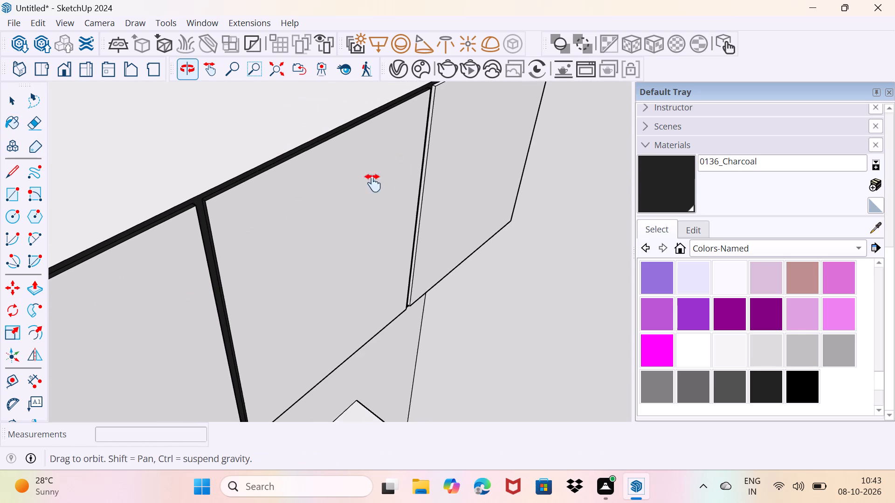
middle_click_drag(373, 183, 94, 274)
scroll(142, 210, "up", 5)
middle_click_drag(141, 208, 2, 294)
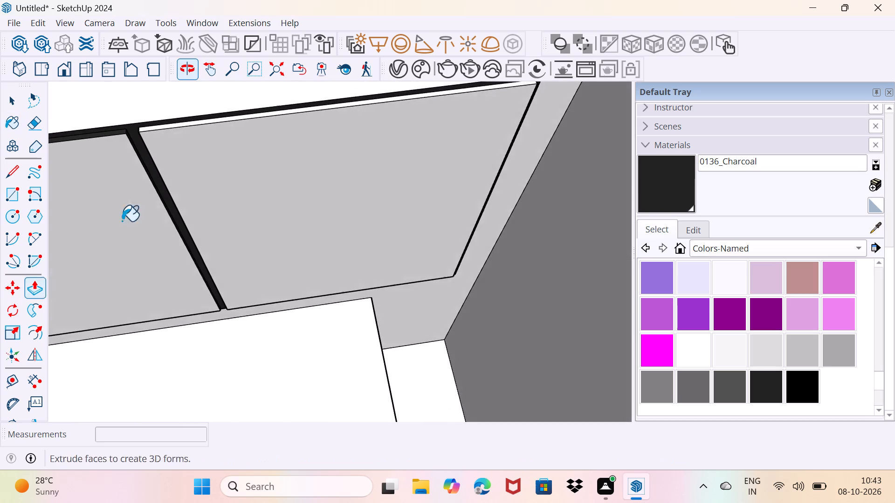
scroll(172, 169, "up", 5)
middle_click_drag(160, 169, 270, 105)
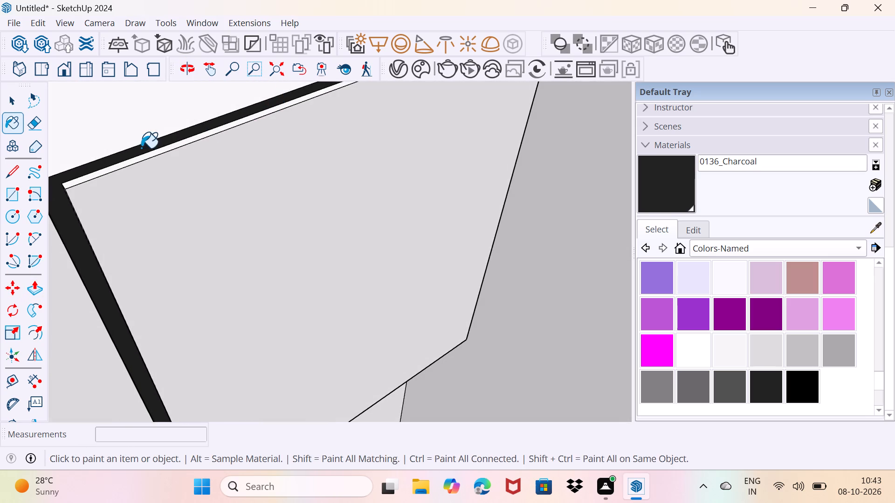
left_click(135, 161)
Paint the fourth panel's side edge facing the third panel on the adjoining run with 0136_Charcoal.
scroll(124, 207, "down", 3)
middle_click_drag(111, 228, 215, 150)
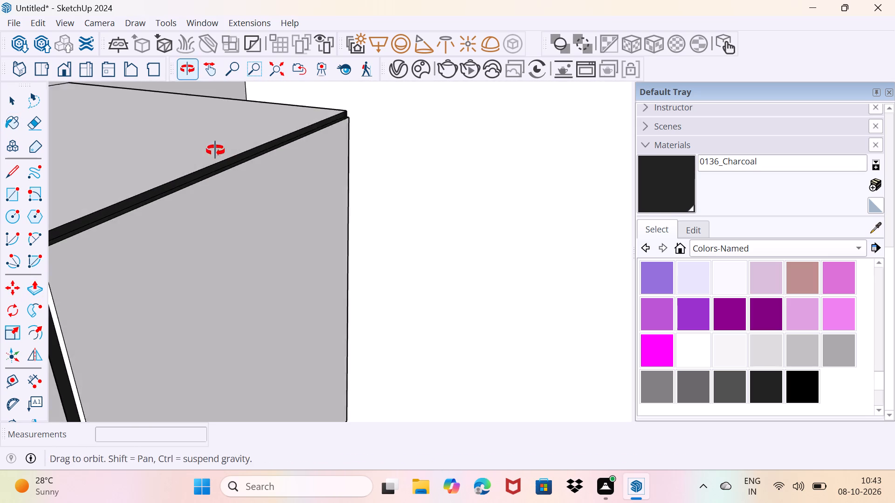
middle_click_drag(215, 150, 216, 150)
scroll(125, 272, "down", 3)
middle_click_drag(91, 308, 143, 247)
scroll(95, 254, "up", 4)
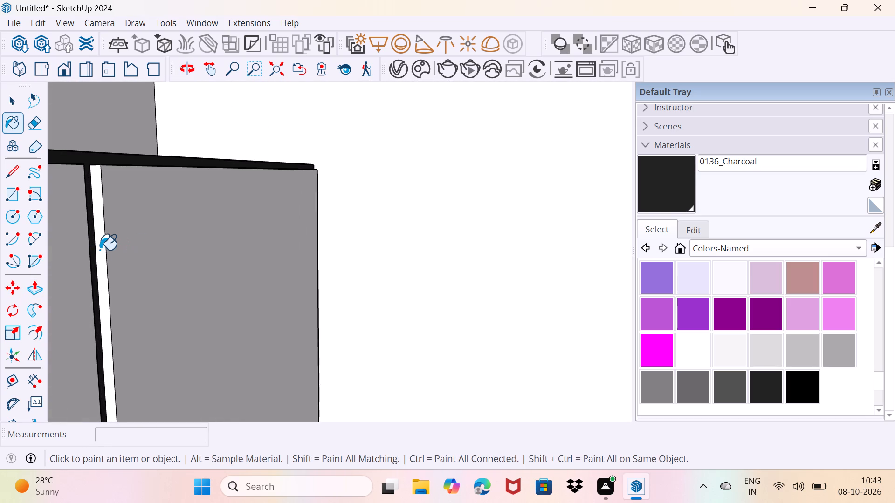
left_click(104, 246)
Paint the bottom edges of the first and second panels from the inside corner on the adjoining run with 0136_Charcoal.
scroll(168, 247, "down", 5)
middle_click_drag(265, 235, 134, 329)
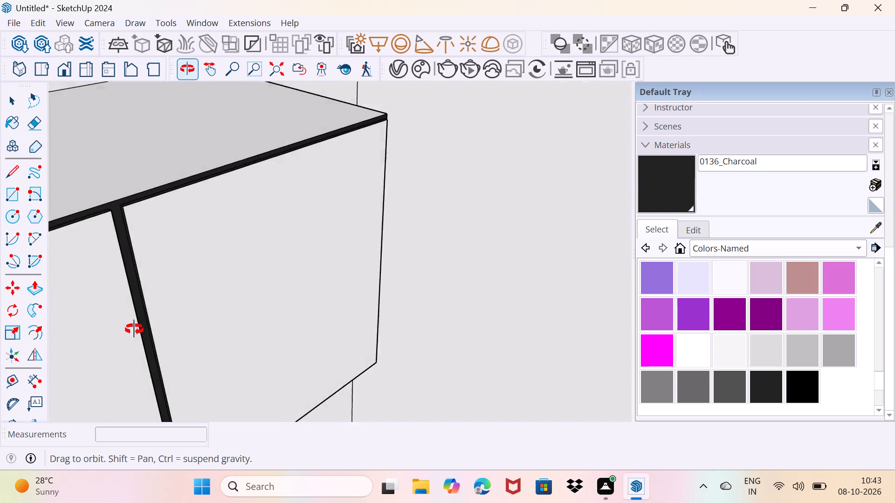
middle_click_drag(134, 329, 136, 305)
scroll(136, 305, "down", 4)
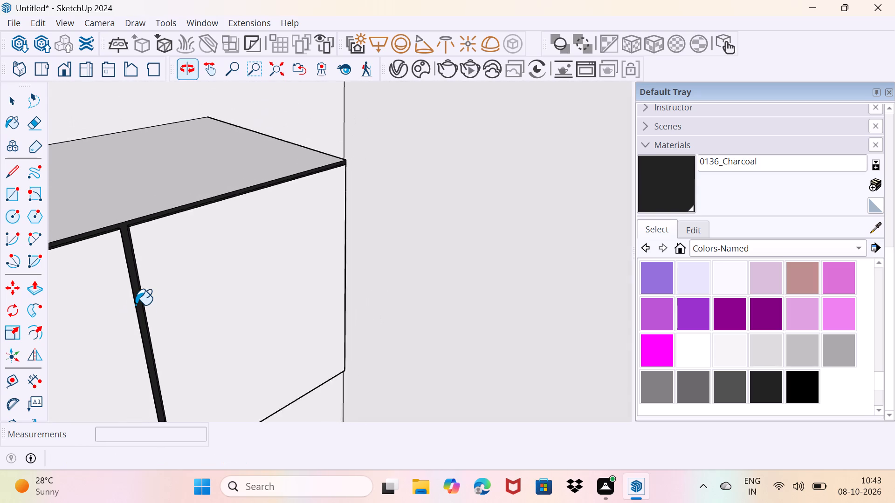
scroll(136, 305, "down", 9)
scroll(222, 317, "down", 4)
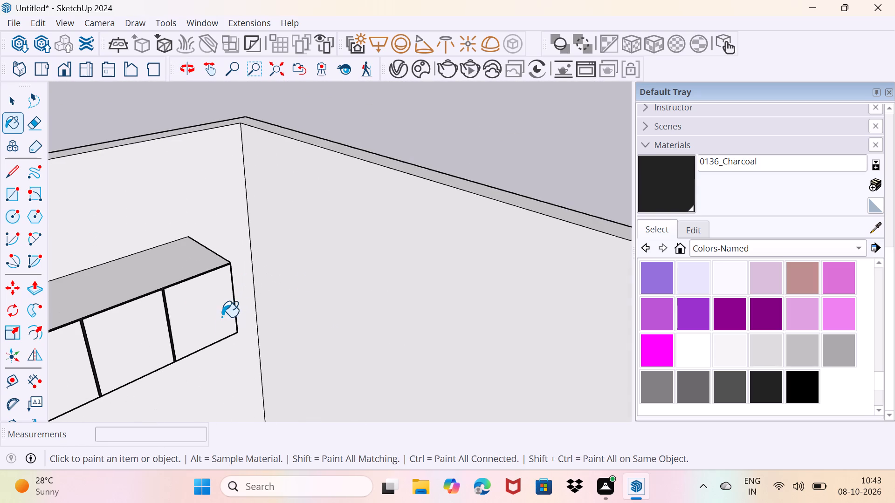
middle_click_drag(172, 322, 136, 318)
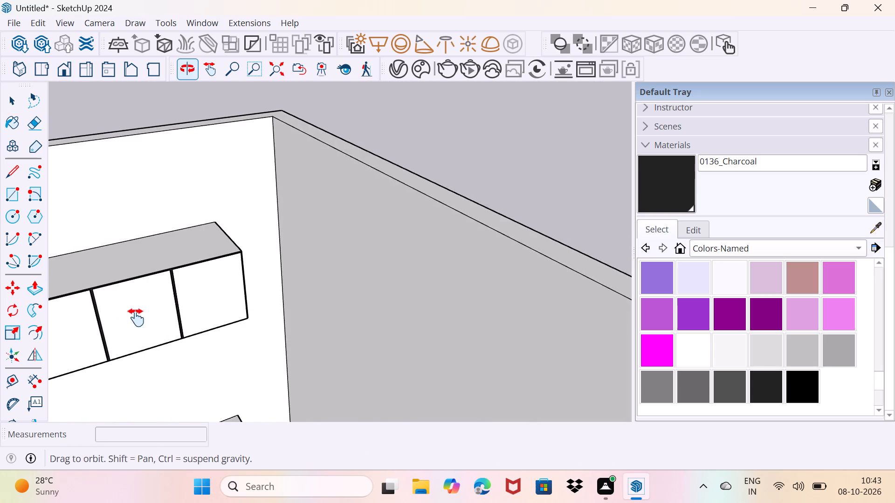
middle_click_drag(136, 318, 402, 229)
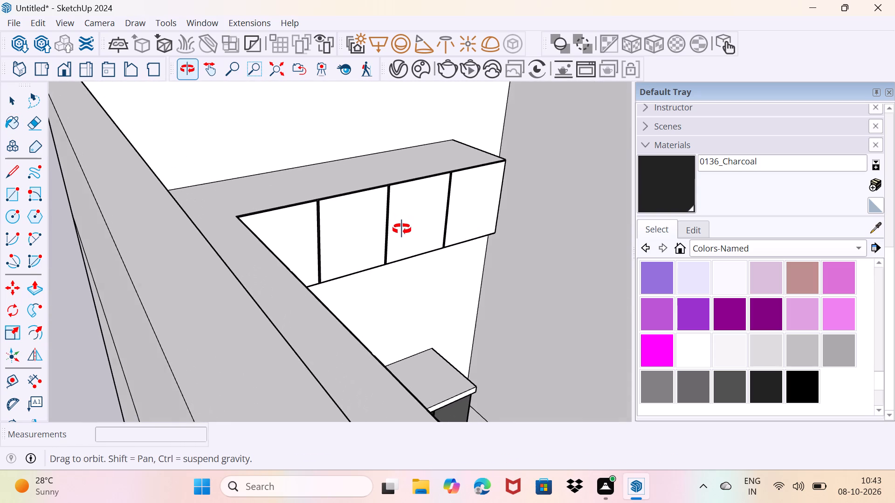
middle_click_drag(402, 229, 200, 112)
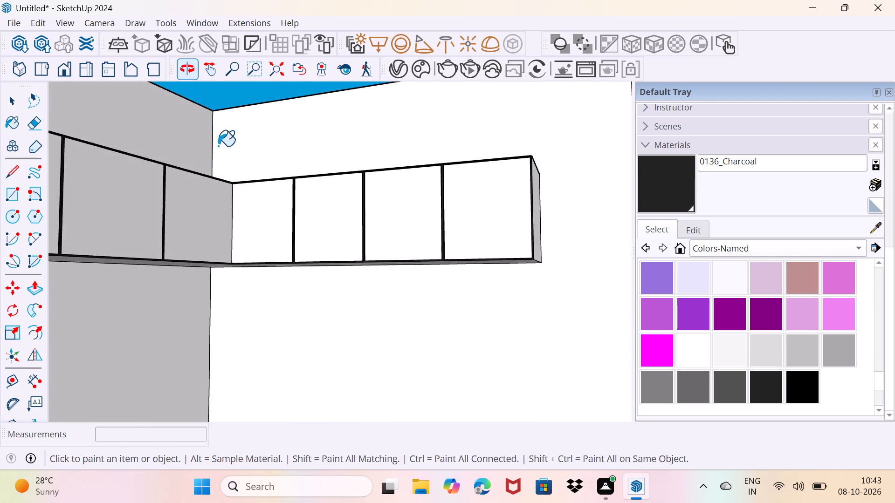
scroll(237, 289, "up", 3)
middle_click_drag(235, 272, 219, 184)
scroll(320, 257, "up", 4)
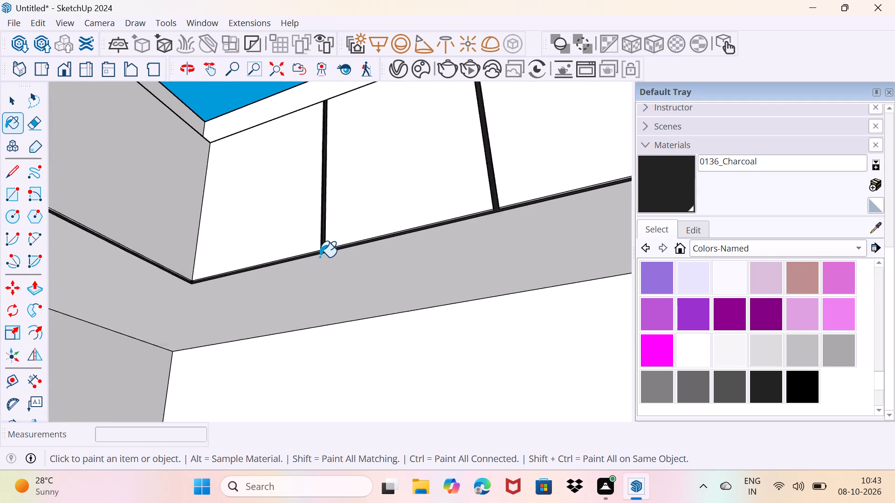
scroll(320, 257, "up", 18)
middle_click_drag(317, 251, 290, 217)
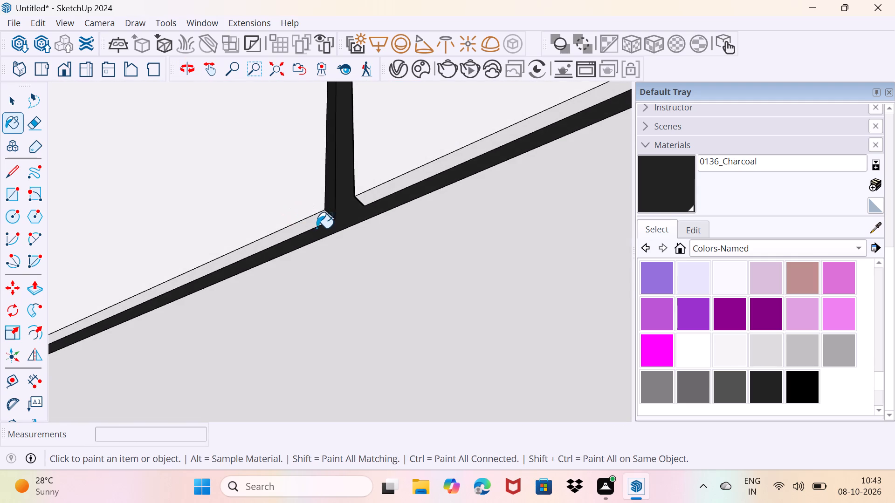
left_click(315, 222)
left_click(388, 189)
Paint the bottom edges of the third and fourth panels on the adjoining run with 0136_Charcoal.
scroll(412, 185, "down", 4)
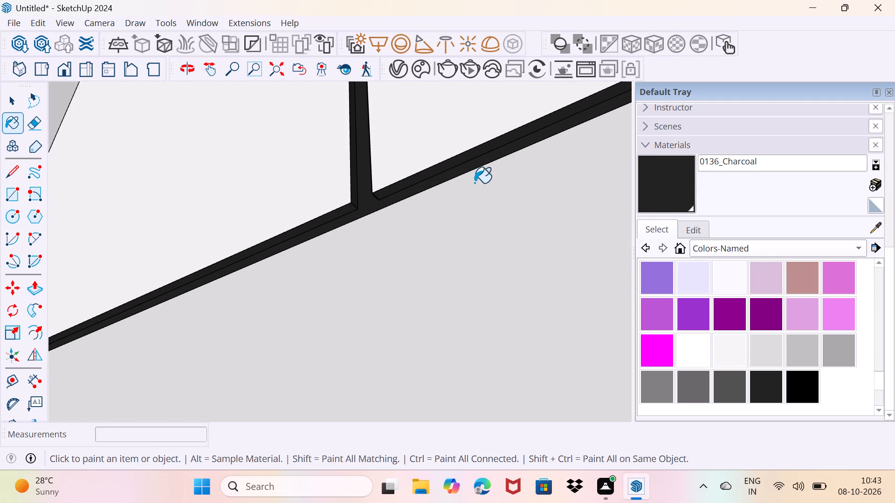
middle_click_drag(475, 183, 102, 259, "shift")
middle_click_drag(365, 187, 157, 322)
scroll(365, 187, "down", 1, "shift")
scroll(319, 259, "down", 5)
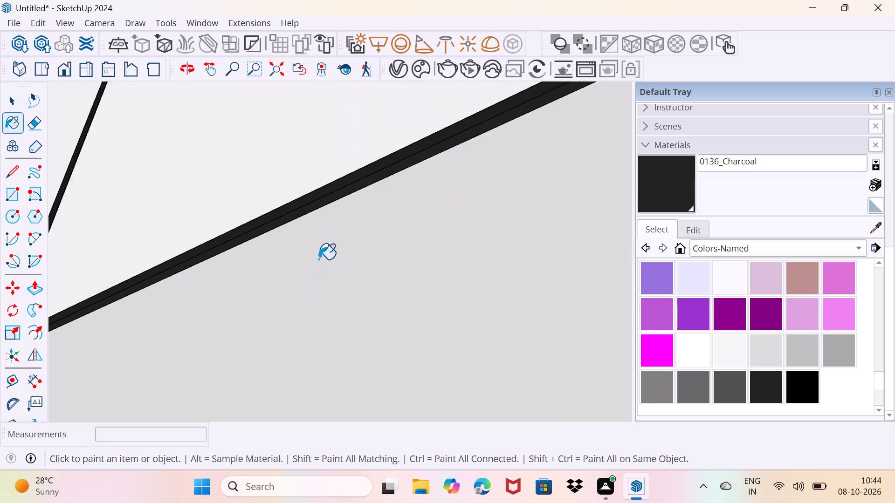
middle_click_drag(319, 259, 80, 333, "shift")
middle_click_drag(311, 222, 179, 312, "shift")
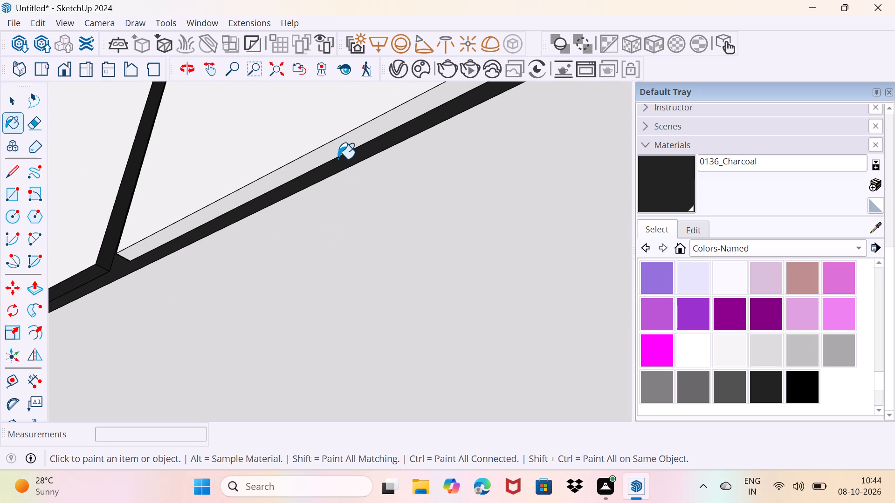
left_click(337, 152)
scroll(355, 151, "down", 5)
middle_click_drag(372, 149, 111, 310, "shift")
scroll(317, 255, "down", 5)
middle_click_drag(408, 227, 197, 293)
scroll(198, 293, "down", 6, "shift")
left_click(412, 177)
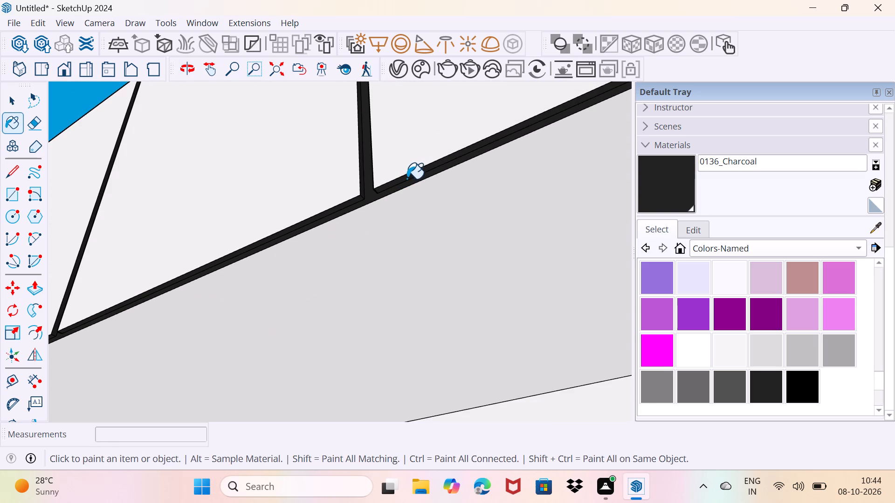
Paint the fourth panel's outer side edge at the end of the adjoining run with 0136_Charcoal.
middle_click_drag(411, 181, 66, 330)
middle_click_drag(457, 191, 295, 334)
scroll(322, 261, "down", 1, "shift")
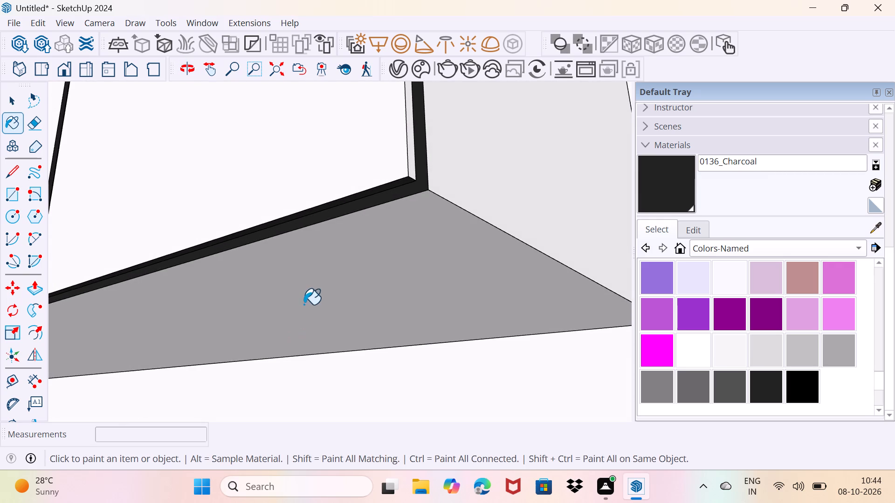
left_click(411, 168)
Paint the bottom edge of the second upper panel from the free end, beside the tall glass-door unit, with 0136_Charcoal.
scroll(415, 168, "down", 8)
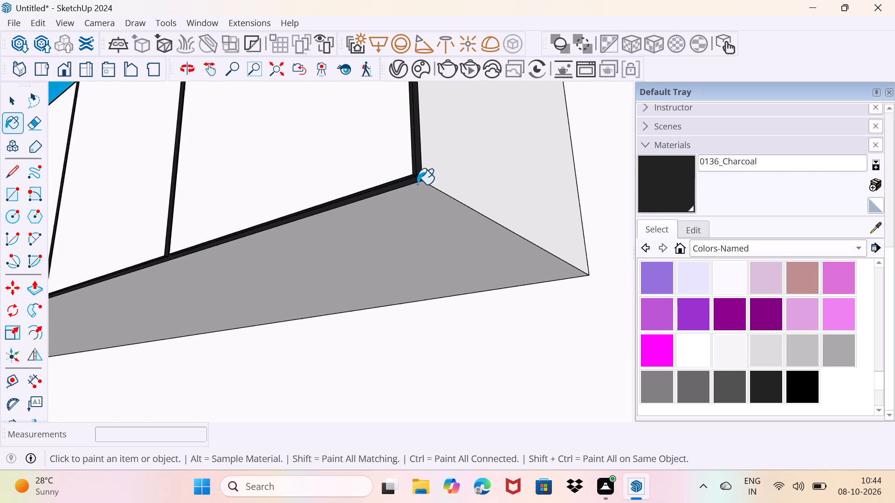
scroll(417, 184, "down", 4)
middle_click_drag(377, 203, 382, 318)
scroll(377, 257, "down", 5)
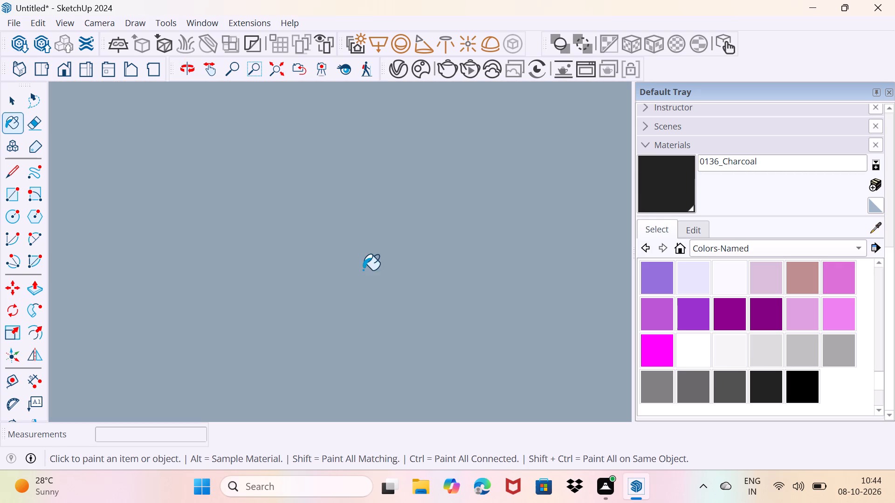
left_click(274, 76)
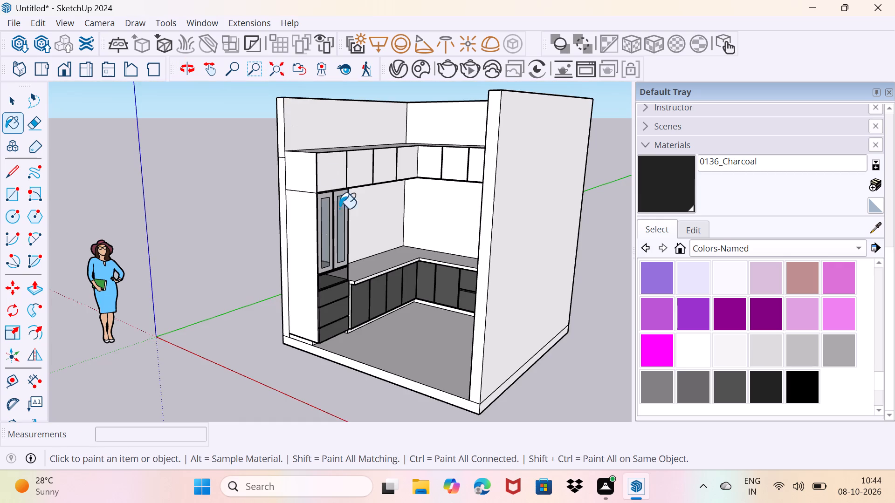
scroll(346, 268, "up", 3)
scroll(284, 157, "up", 5)
middle_click_drag(351, 180, 346, 112)
scroll(351, 180, "up", 1)
scroll(355, 118, "up", 15)
middle_click_drag(355, 118, 267, 29)
scroll(475, 138, "up", 10)
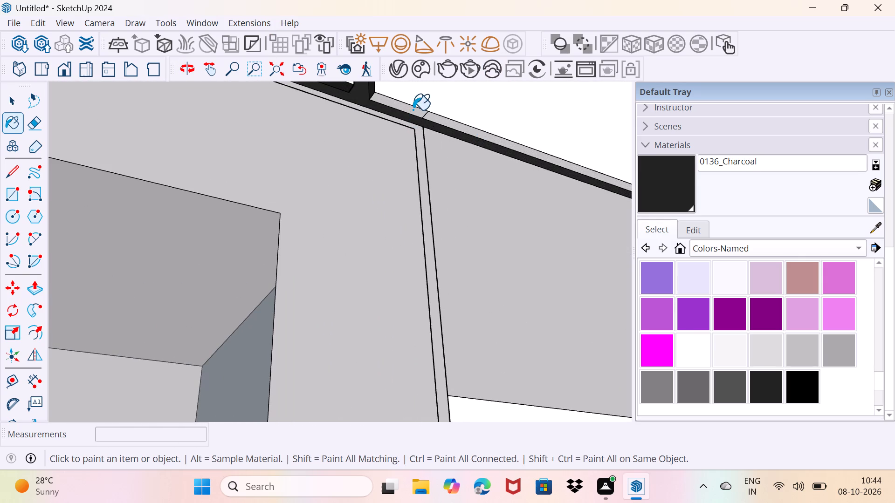
left_click(413, 110)
left_click(435, 116)
Paint the bottom edge of the third upper panel from the free end of the glass-door unit's run with 0136_Charcoal.
scroll(464, 114, "down", 4)
middle_click_drag(468, 116, 413, 242)
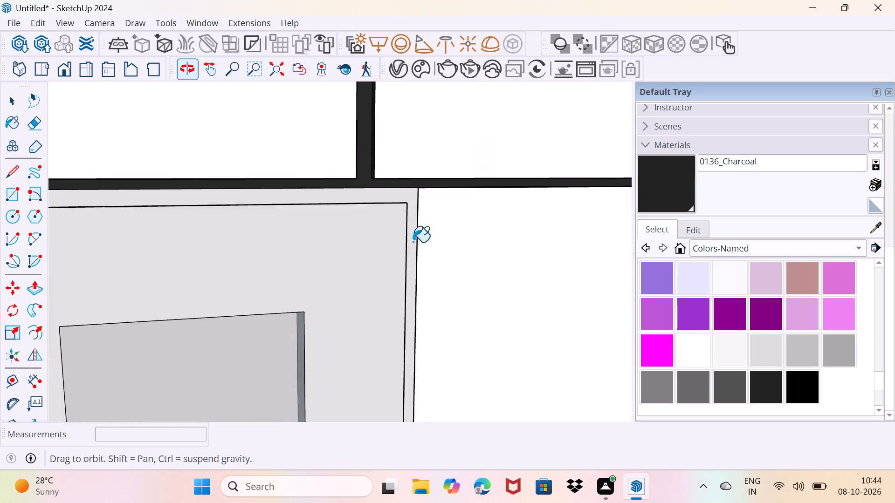
middle_click_drag(413, 242, 421, 253)
scroll(466, 189, "down", 4)
middle_click_drag(472, 183, 103, 199)
middle_click_drag(555, 163, 330, 196, "shift")
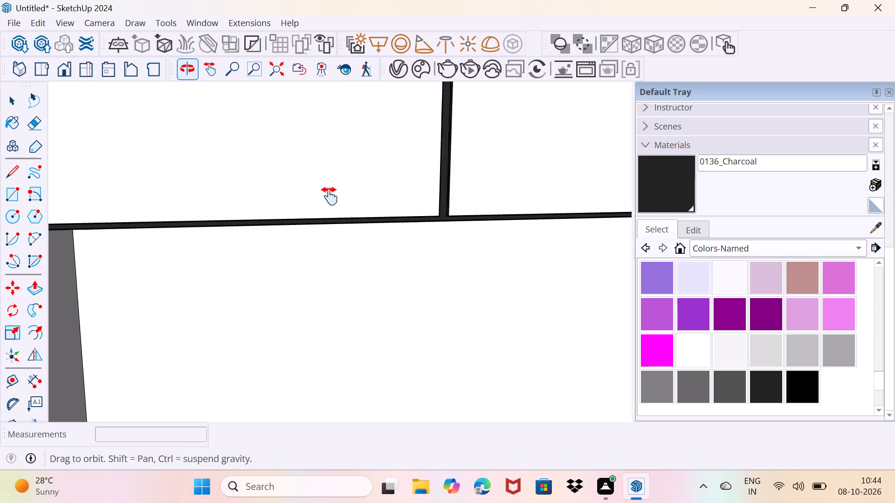
middle_click_drag(330, 196, 308, 197, "shift")
scroll(400, 245, "up", 2)
middle_click_drag(398, 241, 366, 68)
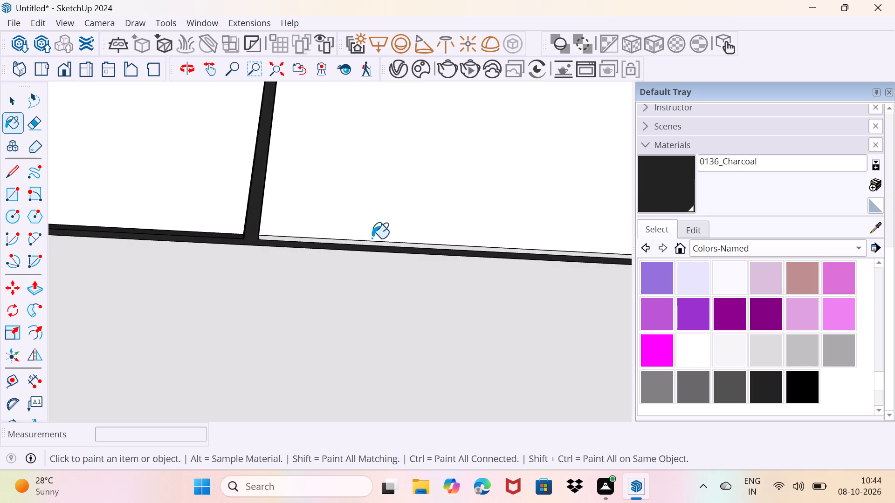
left_click(376, 242)
scroll(384, 246, "up", 6)
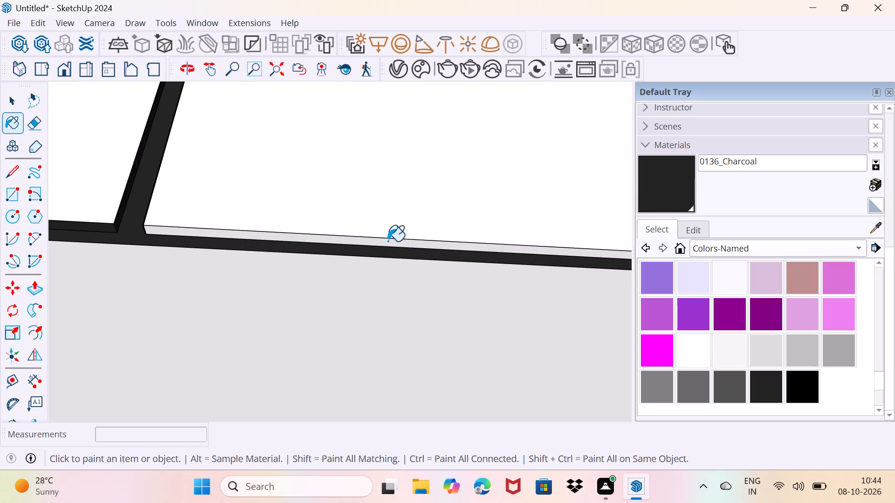
left_click(388, 241)
Paint the bottom edge of the fourth upper panel, at the inside corner of the same run, with 0136_Charcoal.
scroll(388, 241, "down", 11)
middle_click_drag(413, 226, 128, 247, "shift")
middle_click_drag(405, 237, 228, 236)
scroll(335, 294, "up", 4)
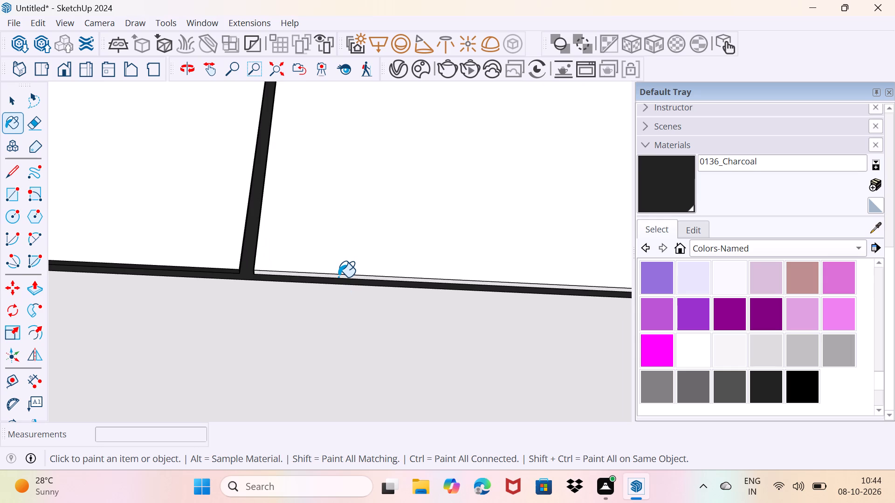
left_click(340, 276)
Paint the front faces of all eight upper door panels on both runs with 0135_DarkGray.
scroll(342, 273, "down", 16)
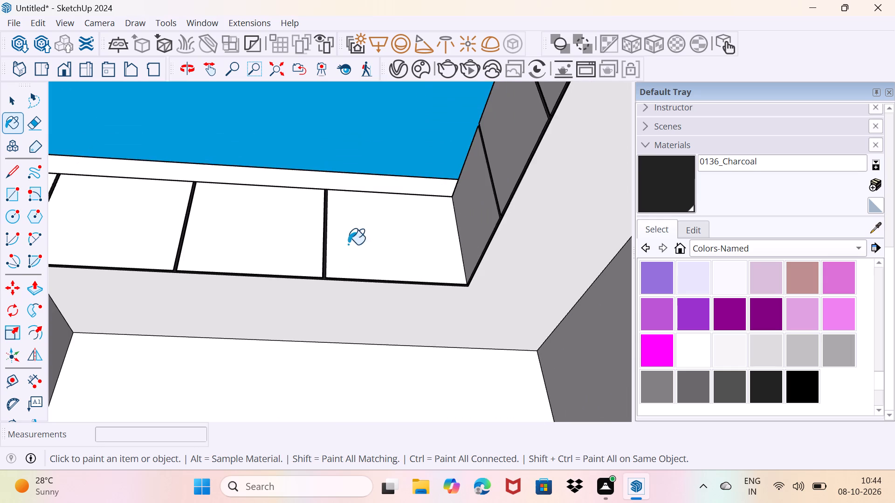
middle_click_drag(349, 245, 399, 333)
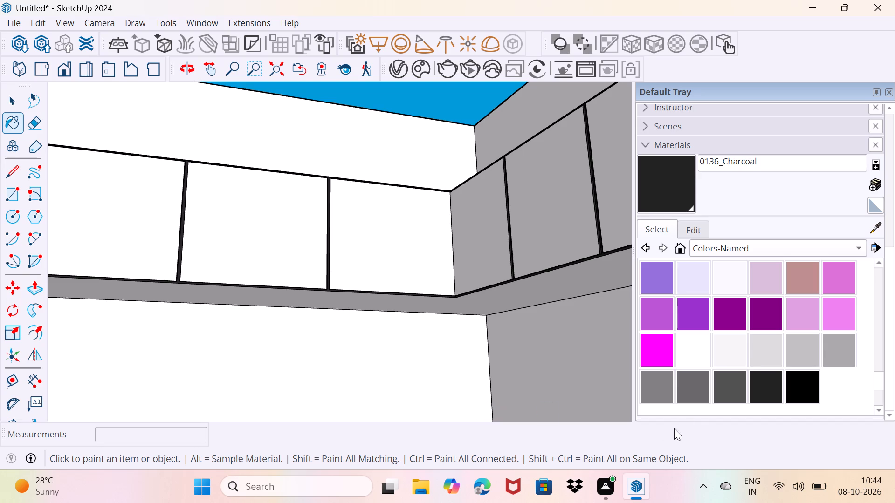
left_click(732, 389)
left_click(393, 241)
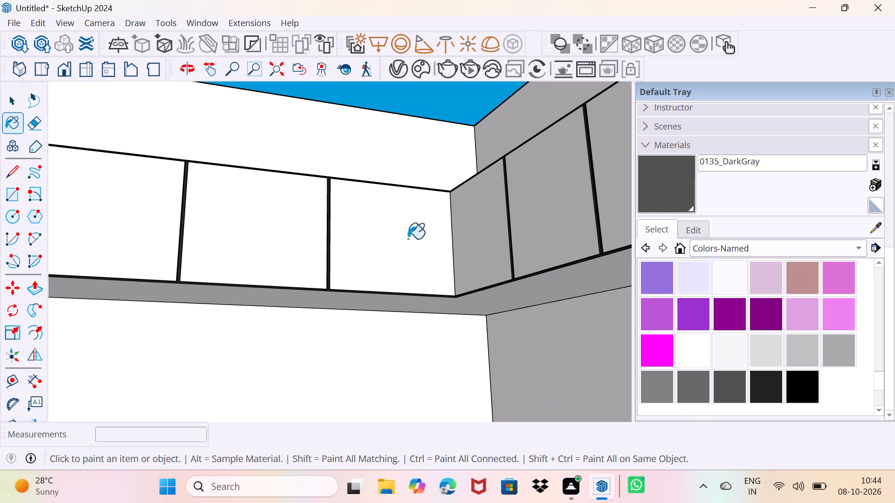
left_click(466, 239)
left_click(541, 236)
scroll(535, 240, "down", 2)
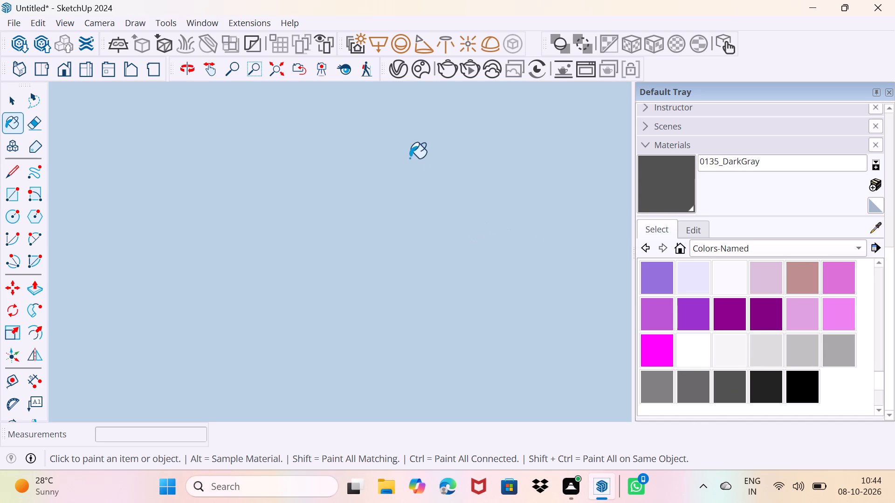
left_click(278, 77)
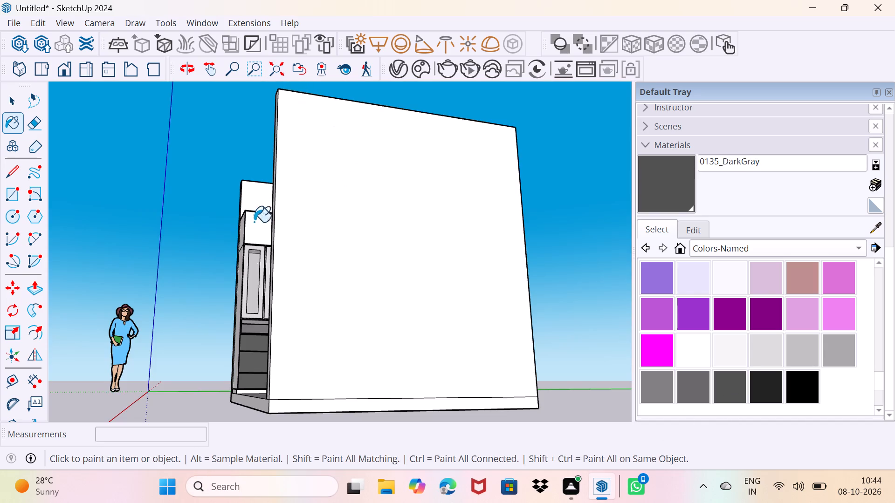
middle_click_drag(256, 223, 439, 291)
scroll(293, 219, "up", 4)
left_click(302, 219)
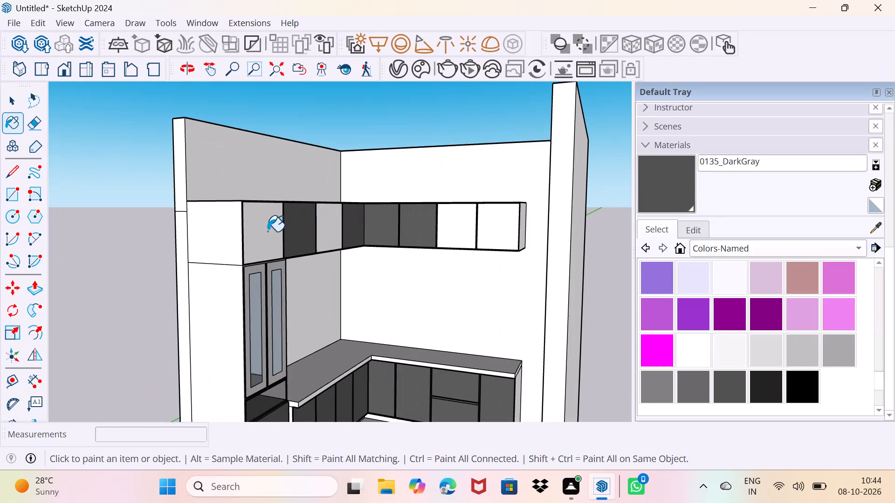
left_click(268, 231)
left_click(331, 224)
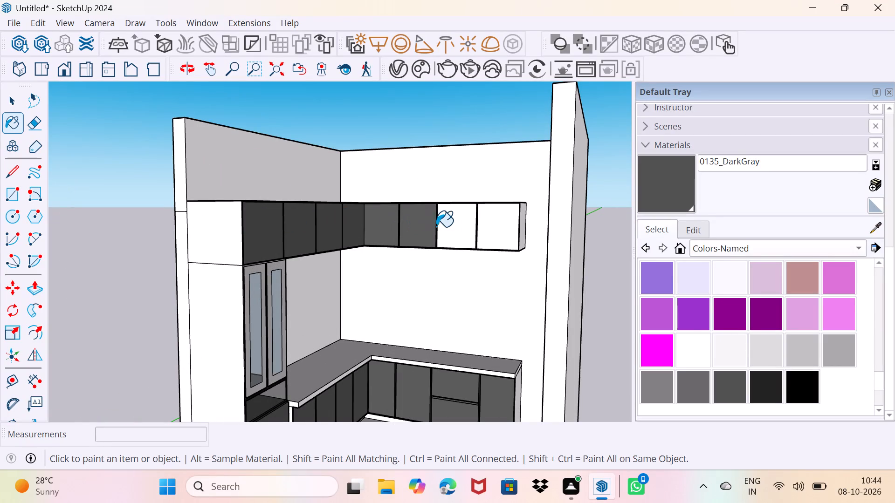
left_click(457, 228)
left_click(504, 230)
Paint the top face of the L-shaped upper cabinets with 0135_DarkGray.
middle_click_drag(513, 222, 510, 321)
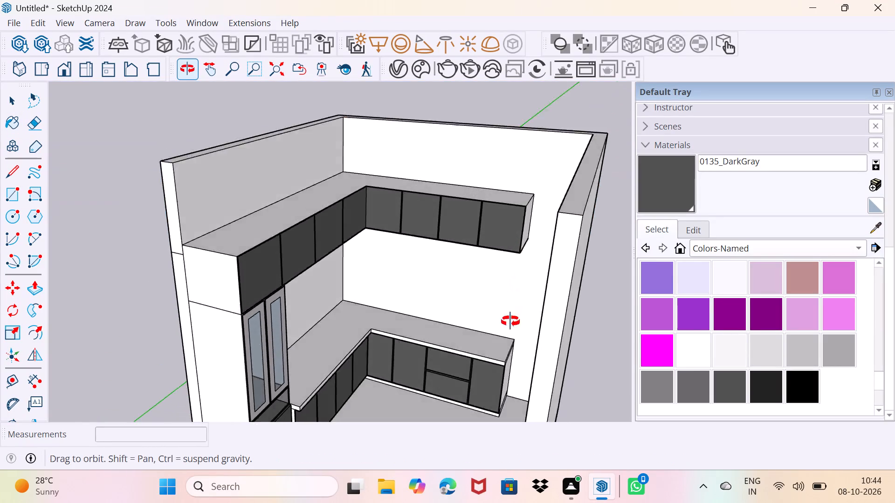
middle_click_drag(510, 321, 515, 377)
left_click(503, 197)
Paint the outer side faces of the upper cabinet and the tall glass-door unit below it with 0135_DarkGray.
middle_click_drag(360, 328, 435, 232)
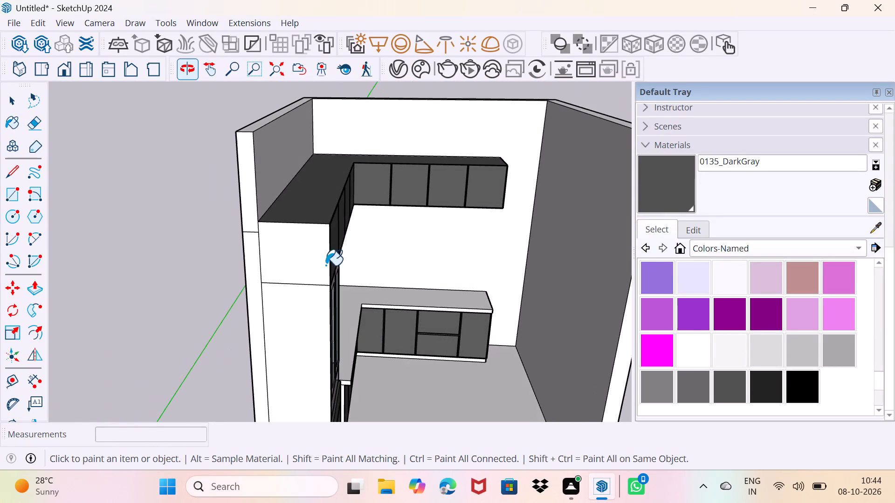
left_click(308, 259)
left_click(305, 302)
Paint the tall unit's plinth side, its recessed plinth front and the underside above it with 0135_DarkGray.
middle_click_drag(386, 327, 225, 325)
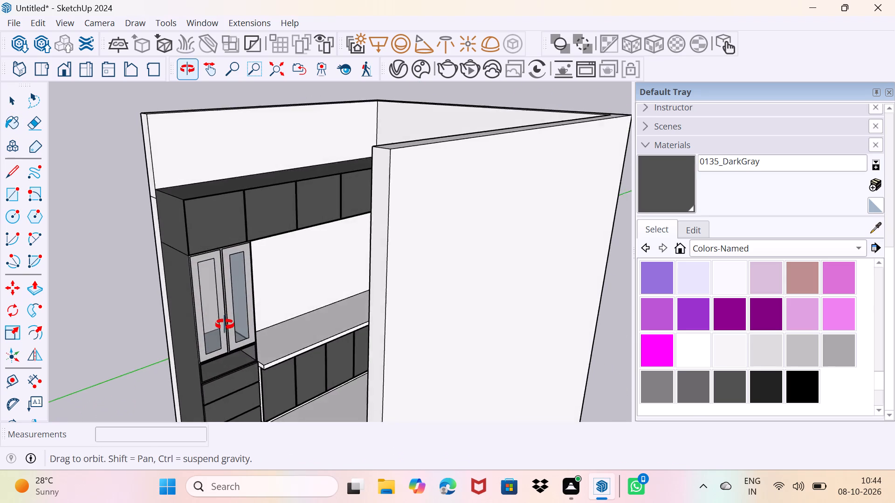
middle_click_drag(225, 325, 312, 181)
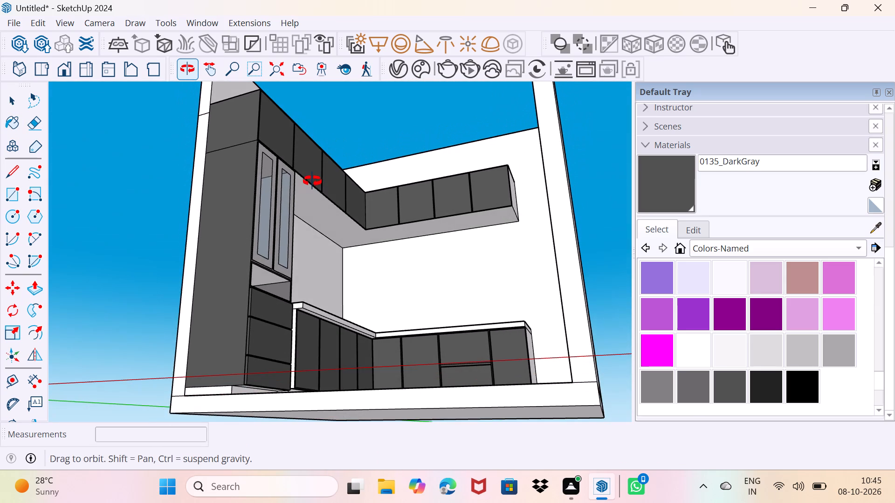
middle_click_drag(312, 181, 318, 185)
middle_click_drag(288, 353, 313, 340)
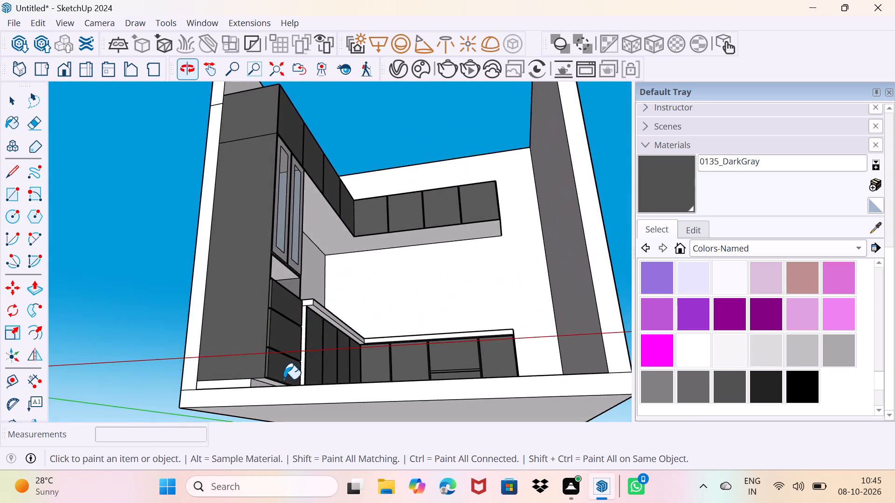
scroll(251, 395, "up", 16)
left_click(234, 359)
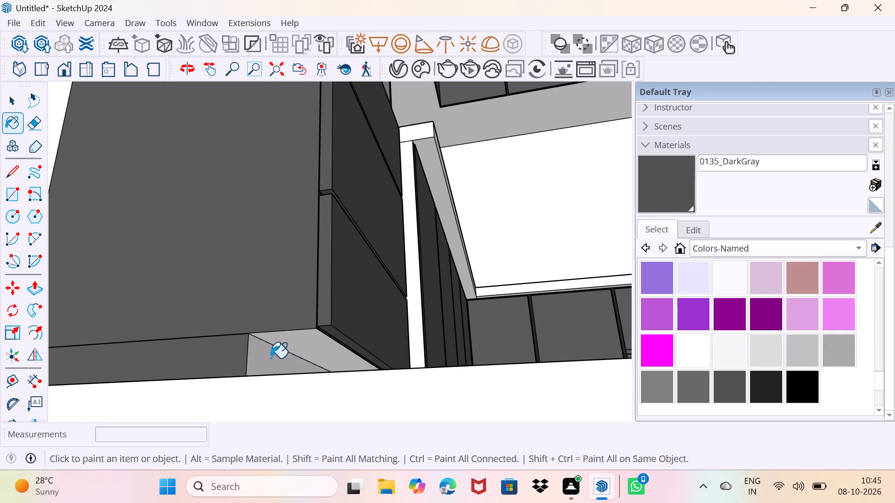
left_click(271, 358)
left_click(306, 344)
Examine the painted tall unit, upper cabinets and base cabinets from several angles for surfaces still unpainted.
middle_click_drag(405, 292, 292, 415)
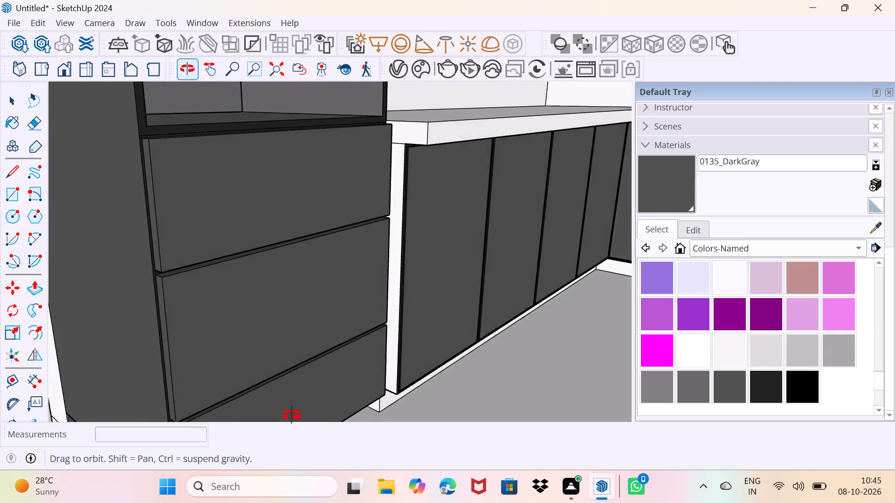
middle_click_drag(292, 415, 260, 436)
scroll(334, 323, "down", 3)
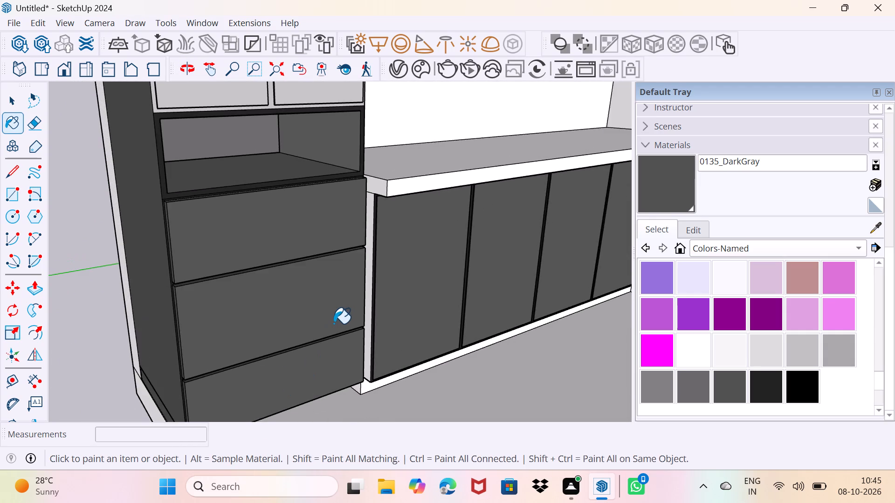
scroll(334, 324, "down", 4)
middle_click_drag(393, 313, 500, 383)
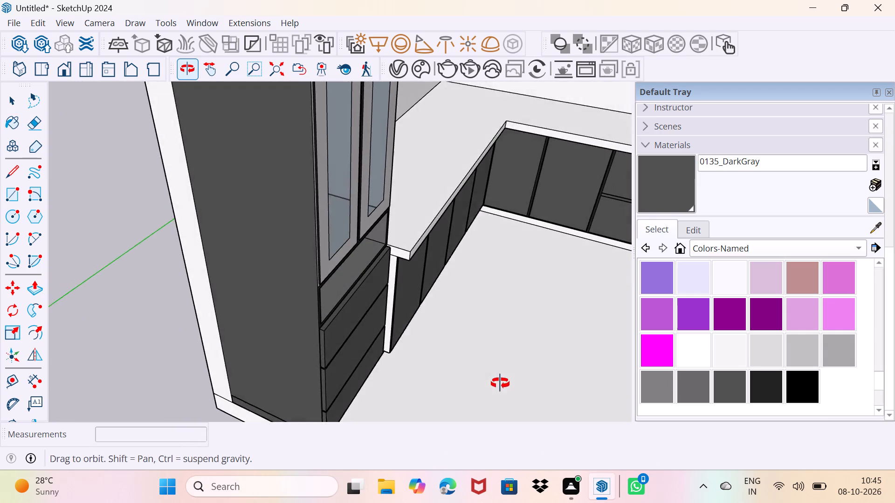
middle_click_drag(500, 383, 512, 395)
scroll(497, 344, "down", 7)
middle_click_drag(493, 333, 463, 323)
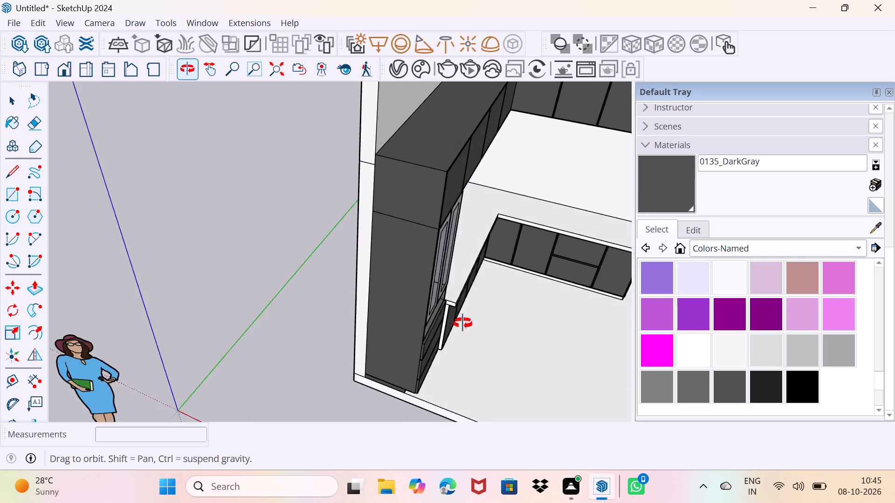
middle_click_drag(463, 323, 446, 326)
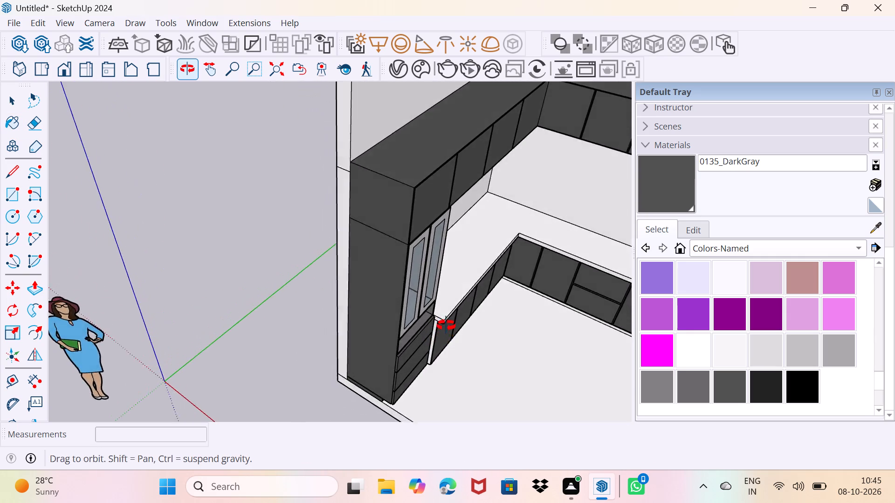
middle_click_drag(446, 326, 372, 308)
scroll(372, 308, "down", 4)
middle_click_drag(374, 313, 500, 319)
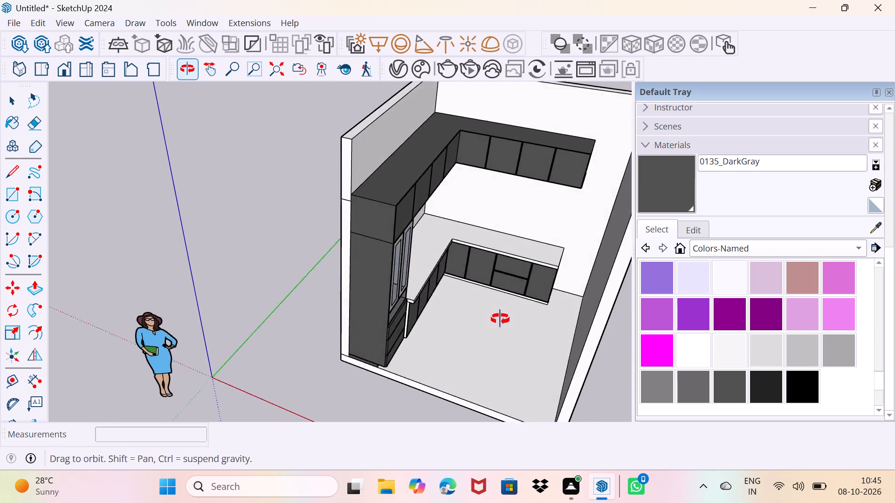
middle_click_drag(500, 319, 500, 267)
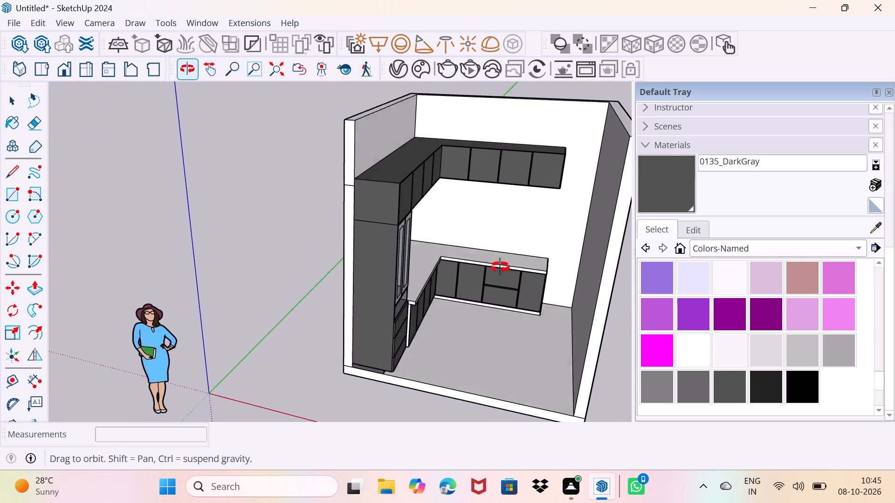
middle_click_drag(500, 267, 451, 272)
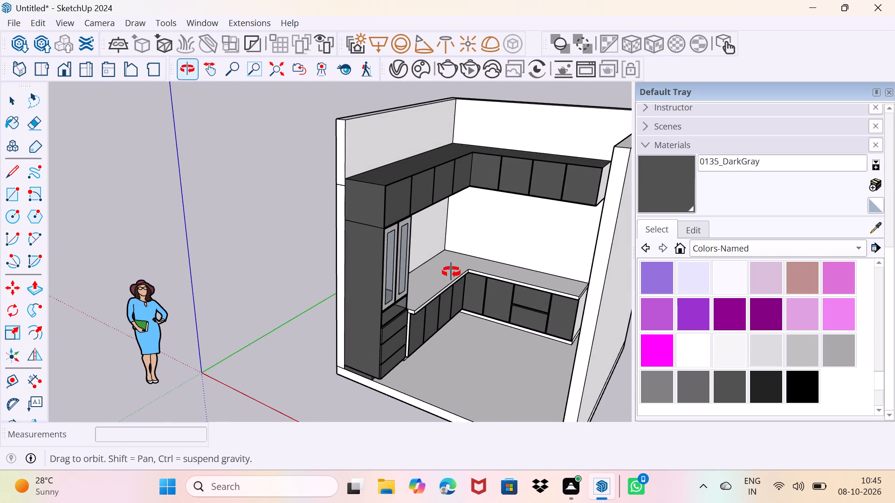
middle_click_drag(451, 272, 426, 275)
scroll(547, 224, "up", 7)
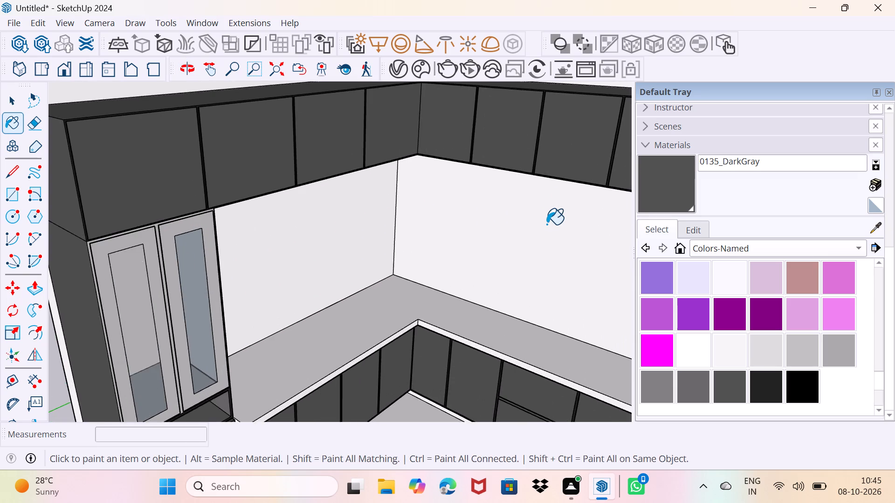
Paint the exposed end side and plinth end of the adjoining base cabinet run with 0135_DarkGray.
middle_click_drag(547, 224, 399, 205)
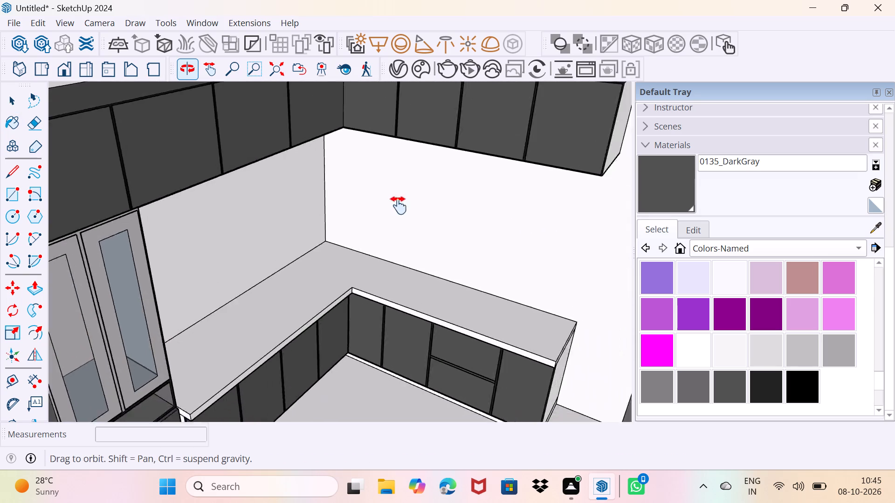
middle_click_drag(399, 205, 473, 253)
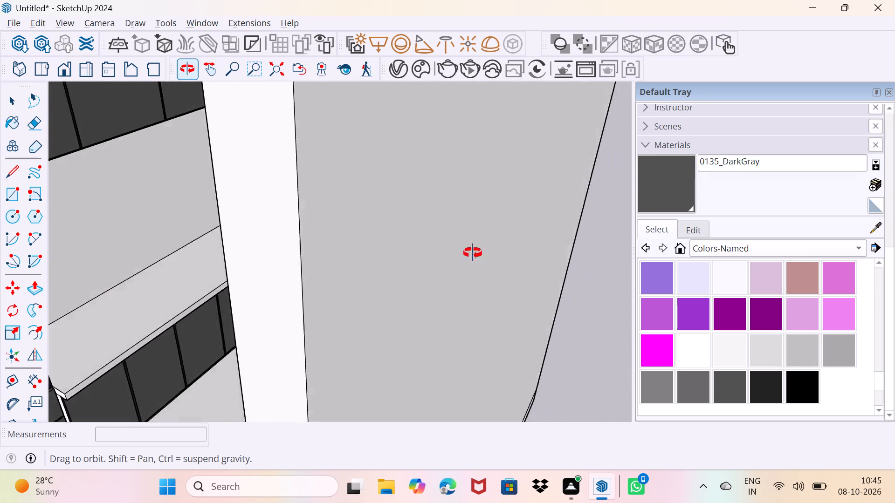
middle_click_drag(473, 253, 611, 264)
scroll(215, 174, "up", 4)
middle_click_drag(217, 332, 198, 321)
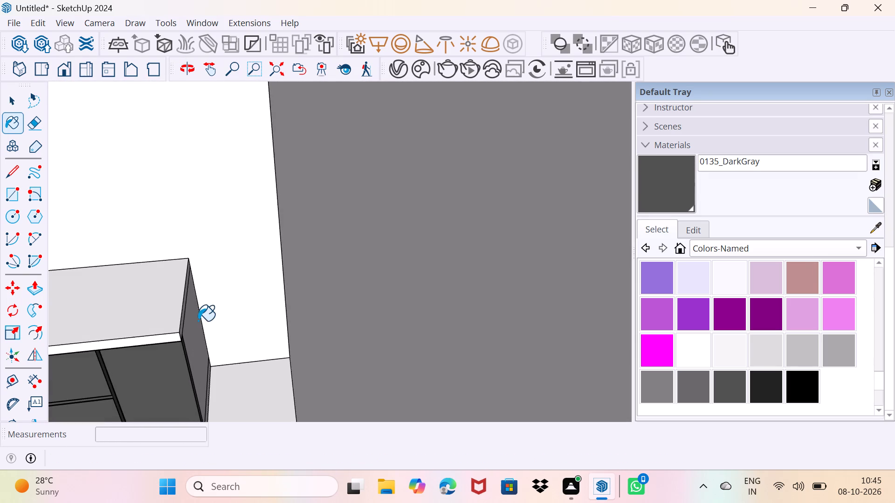
left_click(194, 333)
scroll(216, 391, "up", 10)
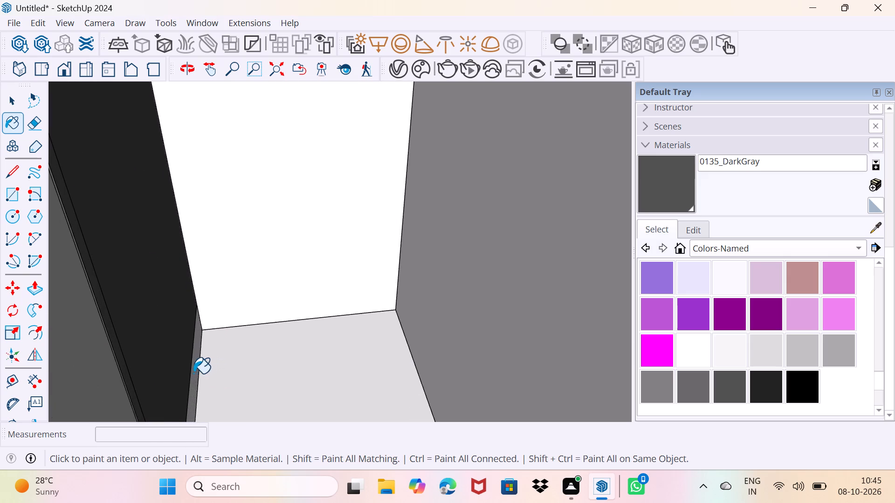
left_click(193, 374)
left_click(728, 383)
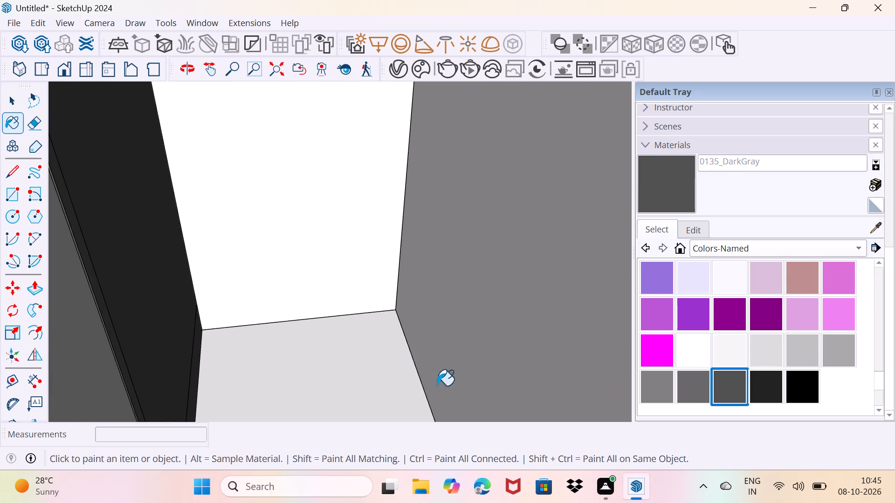
left_click(193, 371)
left_click(168, 350)
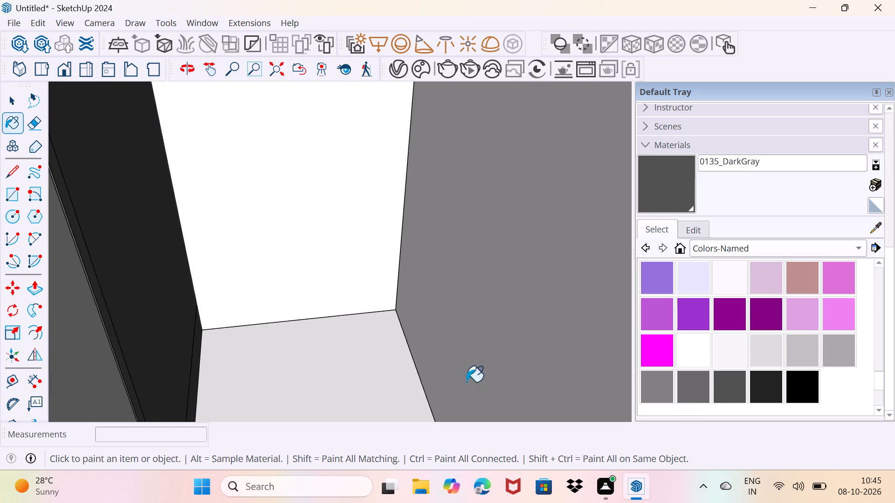
Paint the countertop's end edge at the free end of the adjoining run with 0135_DarkGray.
scroll(331, 350, "down", 9)
scroll(221, 276, "up", 4)
left_click(227, 269)
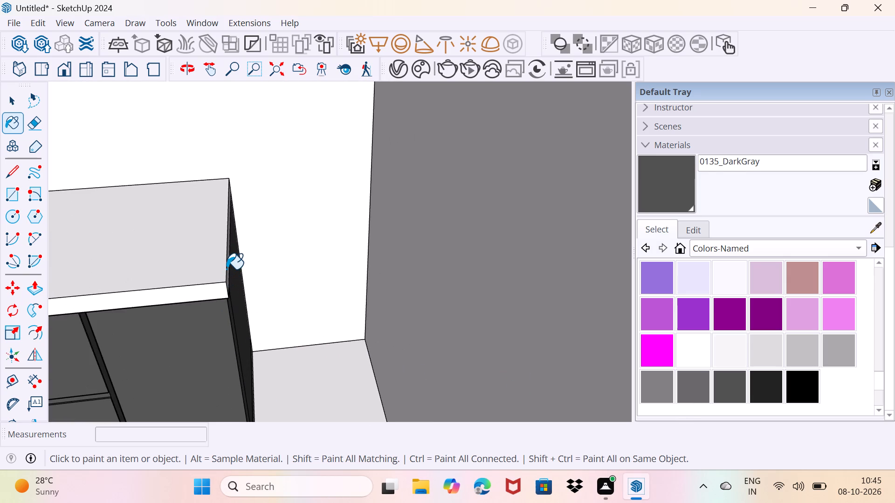
scroll(229, 267, "up", 11)
left_click(217, 275)
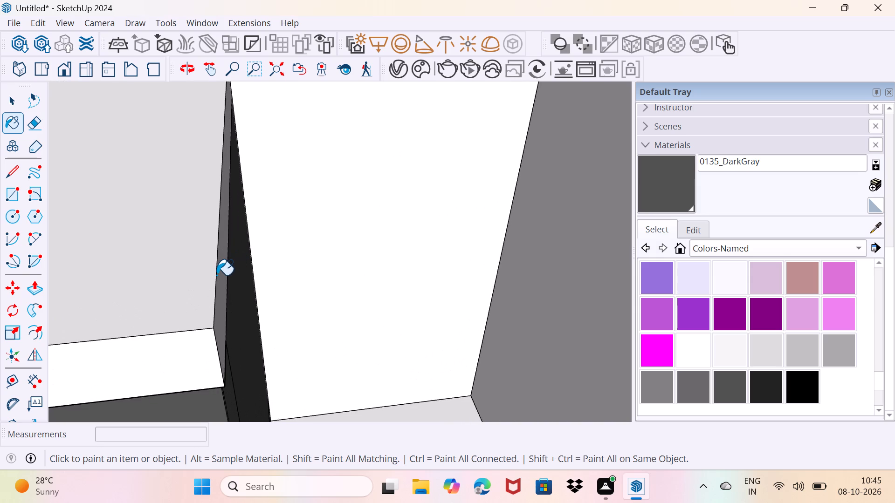
Paint the adjoining base run's exposed end side and the countertop end edge above it with 0135_DarkGray.
left_click(726, 391)
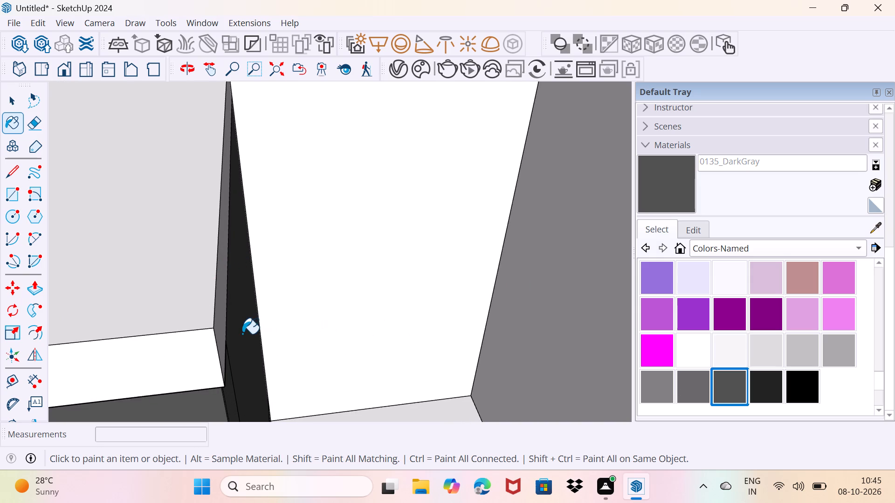
left_click(242, 334)
left_click(216, 306)
left_click(222, 308)
Paint the exposed end side of the upper cabinet run with 0135_DarkGray.
scroll(228, 305, "down", 19)
scroll(231, 338, "down", 8)
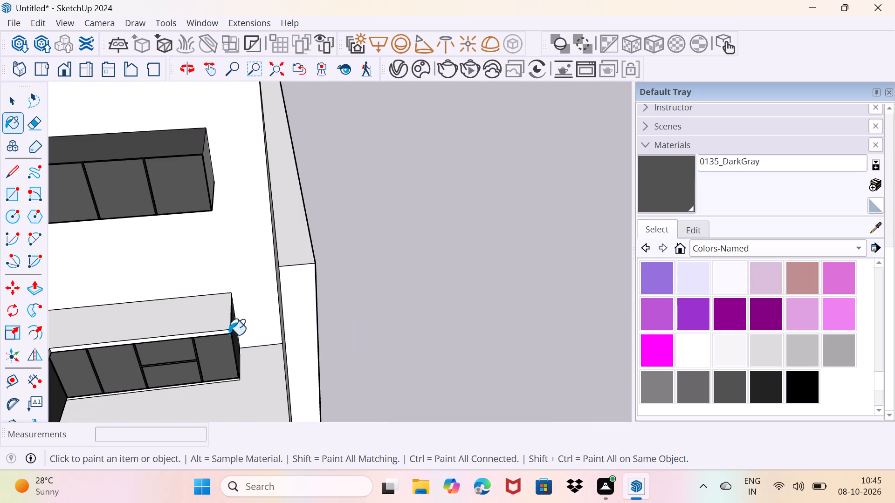
middle_click_drag(180, 247, 146, 328)
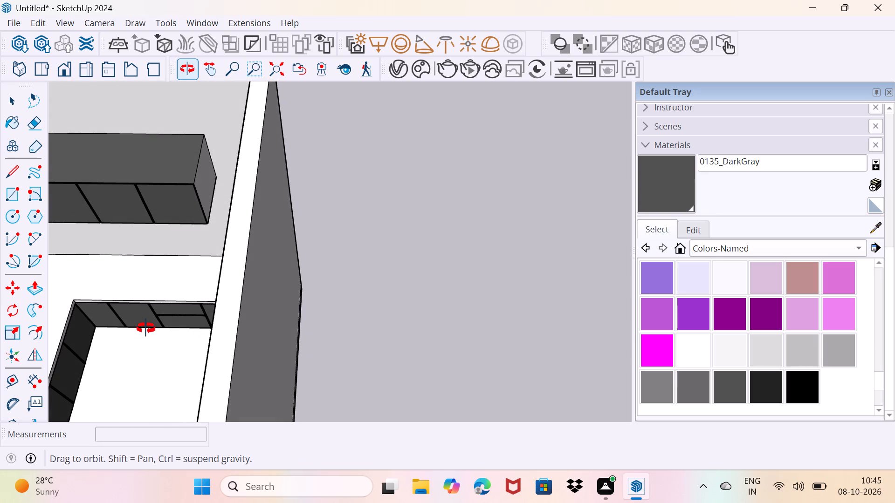
middle_click_drag(146, 328, 148, 329)
scroll(202, 213, "up", 5)
left_click(201, 185)
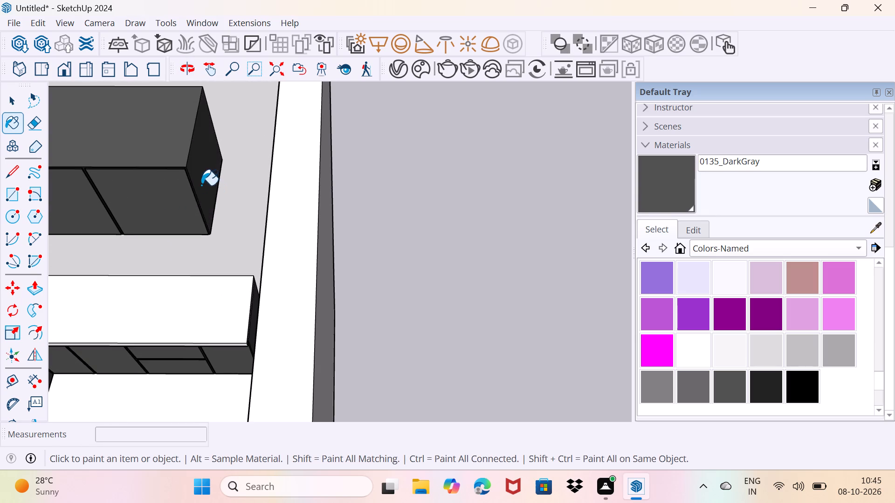
scroll(199, 231, "down", 8)
middle_click_drag(191, 302, 245, 281)
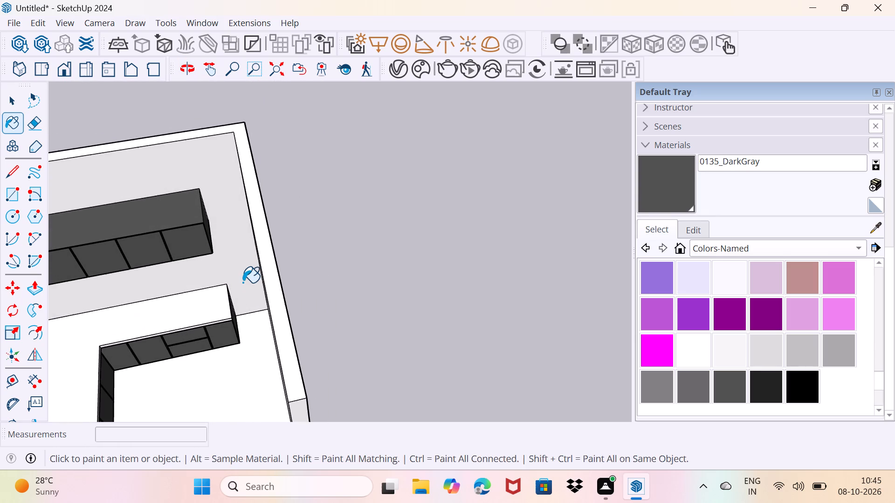
key("space")
Paint the narrow white end strip of the base cabinets beside the tall unit with 0134_DimGray.
scroll(242, 289, "down", 5)
middle_click_drag(204, 368, 89, 351)
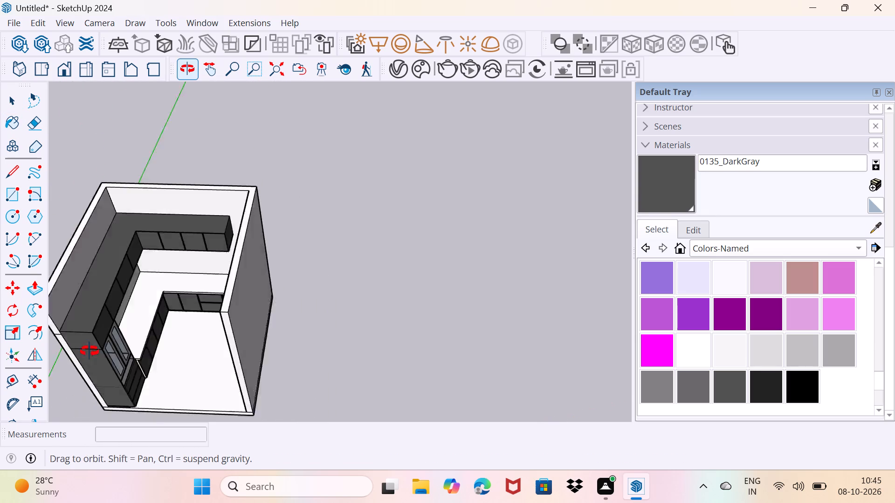
middle_click_drag(89, 351, 120, 280)
scroll(126, 367, "up", 5)
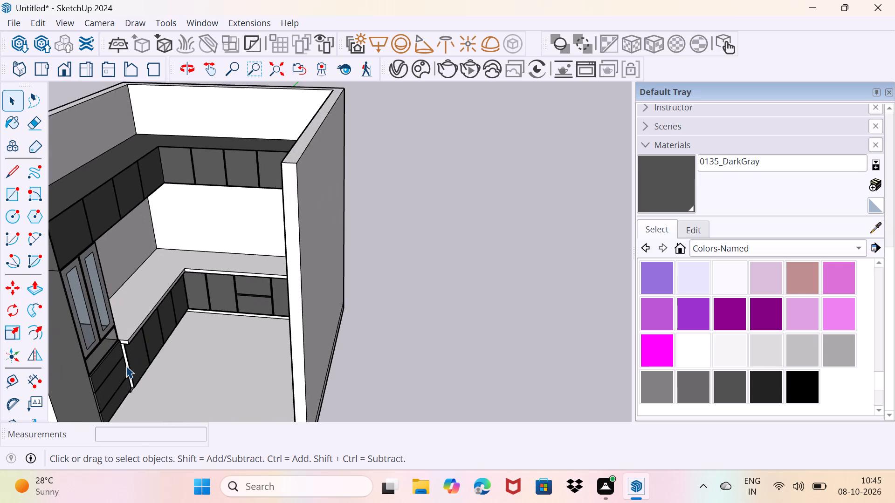
scroll(126, 366, "up", 11)
left_click(691, 384)
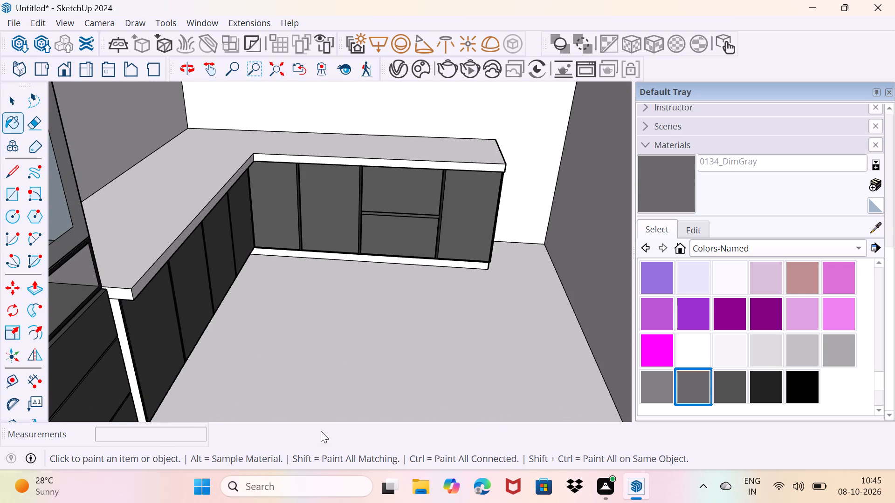
scroll(127, 362, "up", 4)
left_click(127, 351)
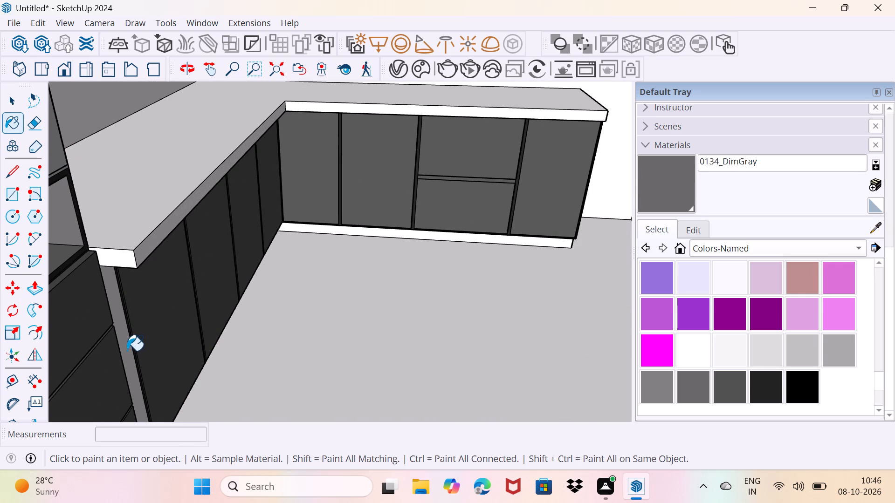
Paint the base cabinets' plinth fronts along both runs and the plinth end beside the tall unit with 0134_DimGray.
scroll(137, 351, "down", 9)
scroll(145, 429, "up", 2)
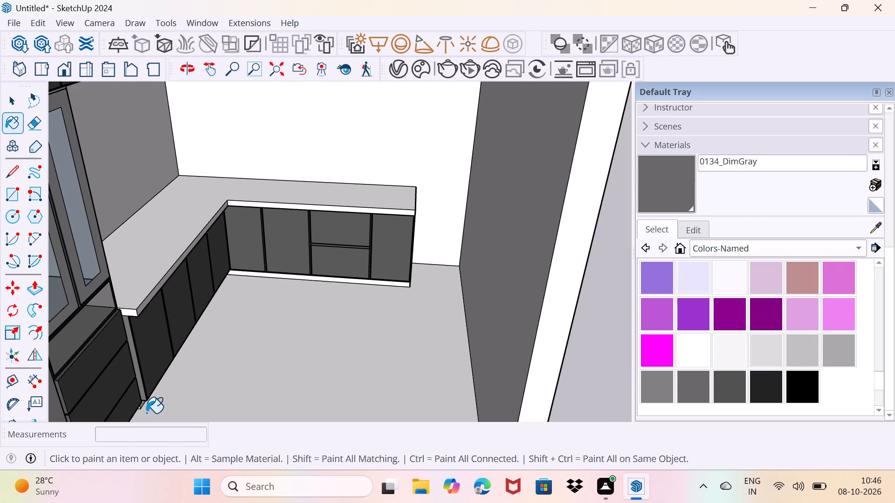
scroll(146, 413, "up", 7)
middle_click_drag(146, 412, 103, 345)
scroll(105, 347, "up", 3)
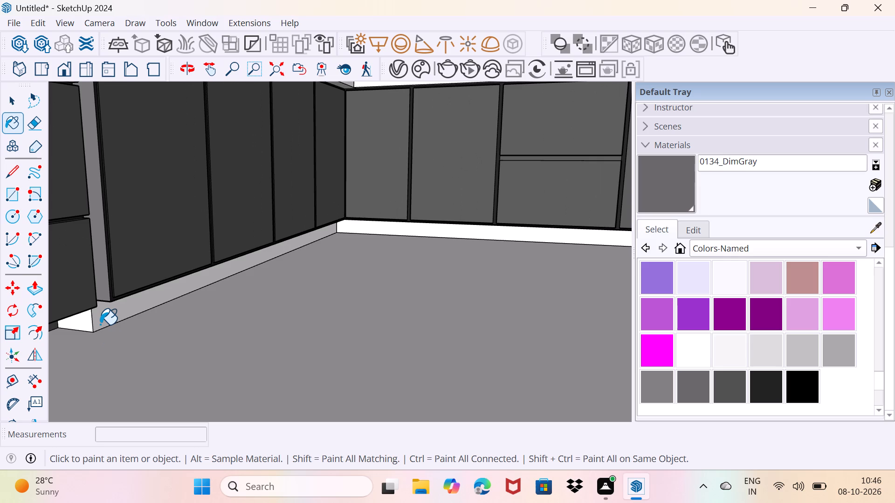
left_click(100, 325)
left_click(87, 328)
left_click(387, 233)
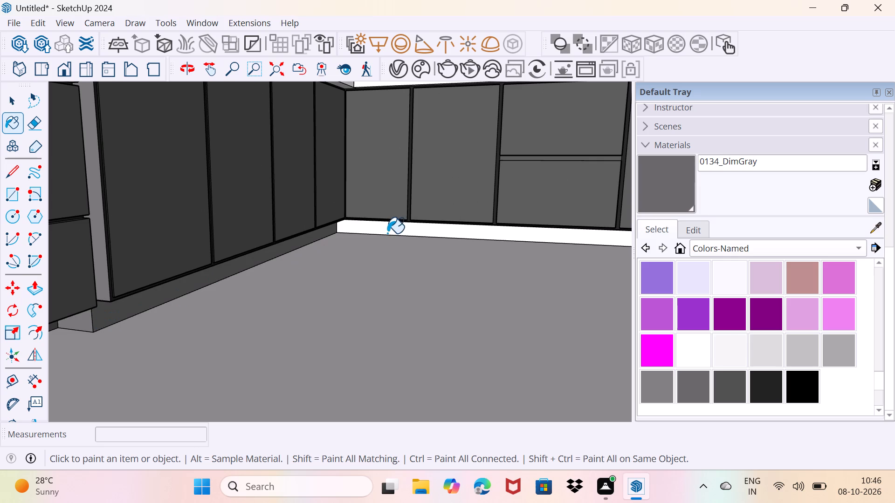
Examine the painted base cabinets, plinths and tall unit from several angles for surfaces still unpainted.
middle_click_drag(424, 249, 447, 336)
scroll(448, 329, "down", 8)
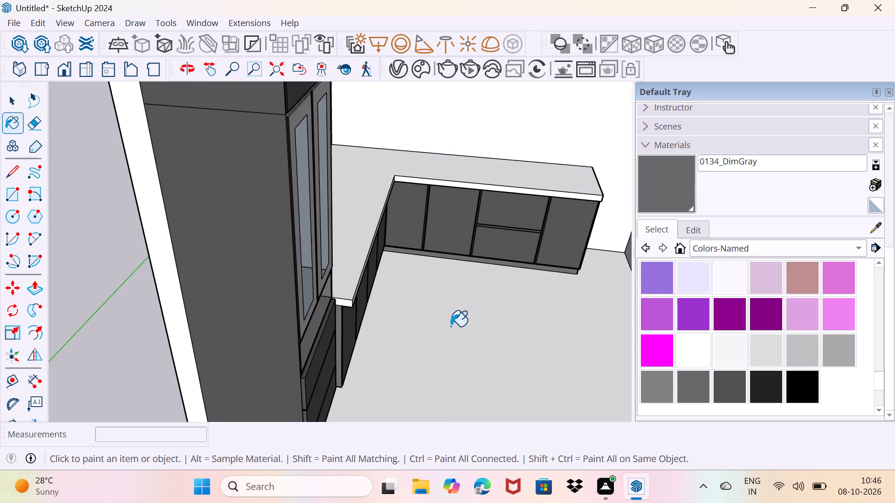
middle_click_drag(521, 270, 308, 269)
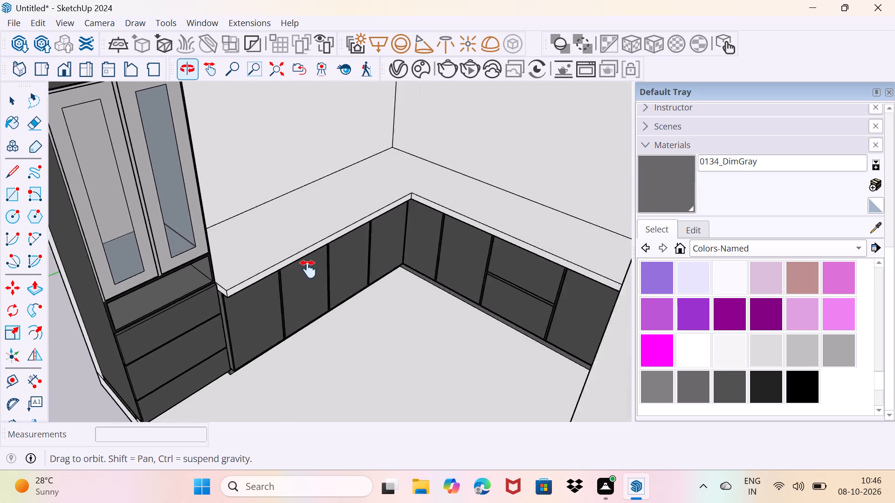
middle_click_drag(308, 269, 324, 280)
scroll(320, 283, "down", 7)
key("space")
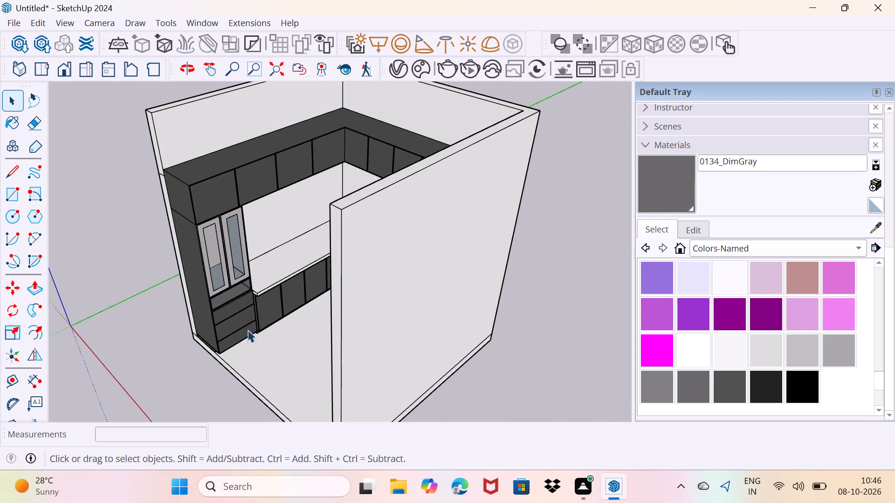
scroll(251, 330, "up", 2)
middle_click_drag(256, 337, 445, 276)
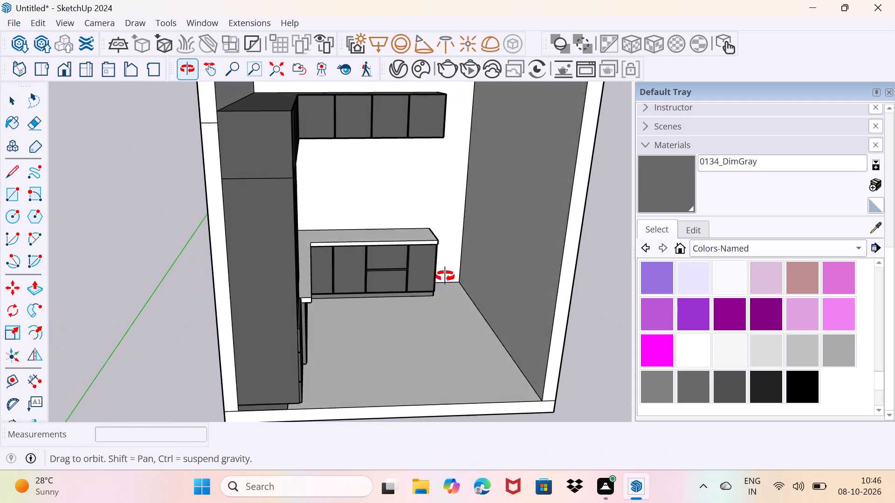
middle_click_drag(445, 276, 575, 249)
scroll(358, 282, "up", 3)
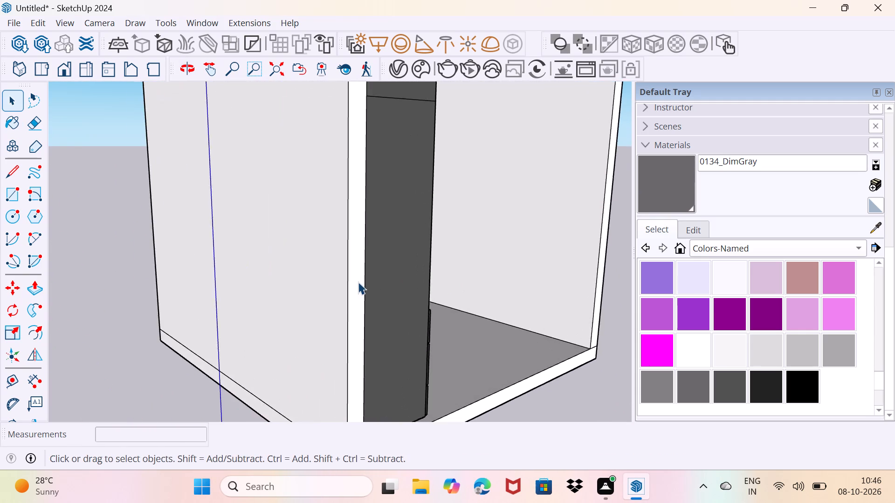
scroll(358, 282, "up", 6)
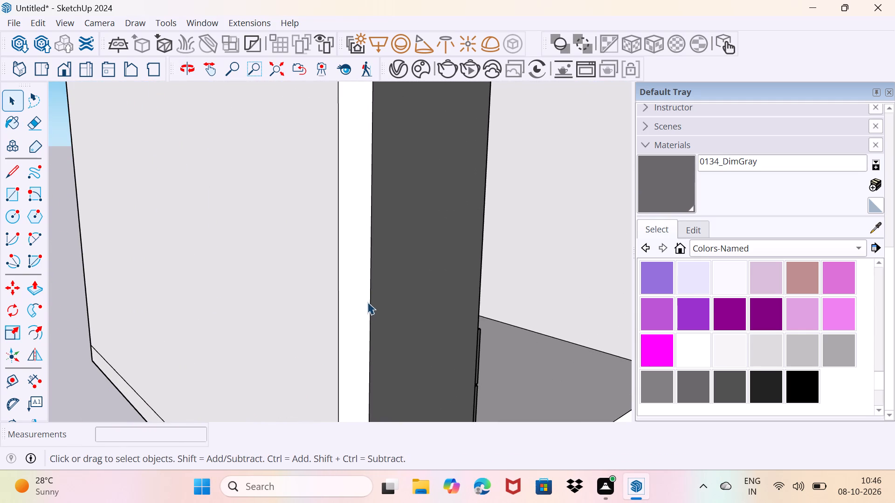
middle_click_drag(373, 301, 277, 359)
scroll(277, 359, "down", 7)
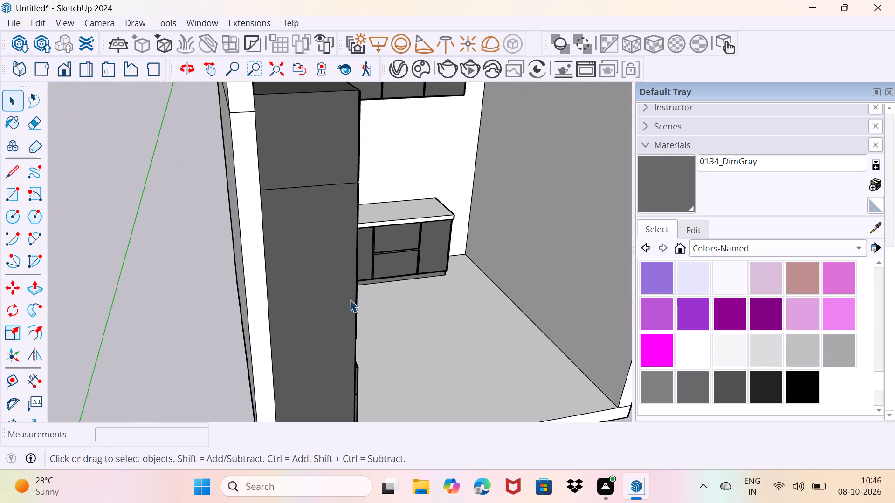
middle_click_drag(363, 291, 181, 330)
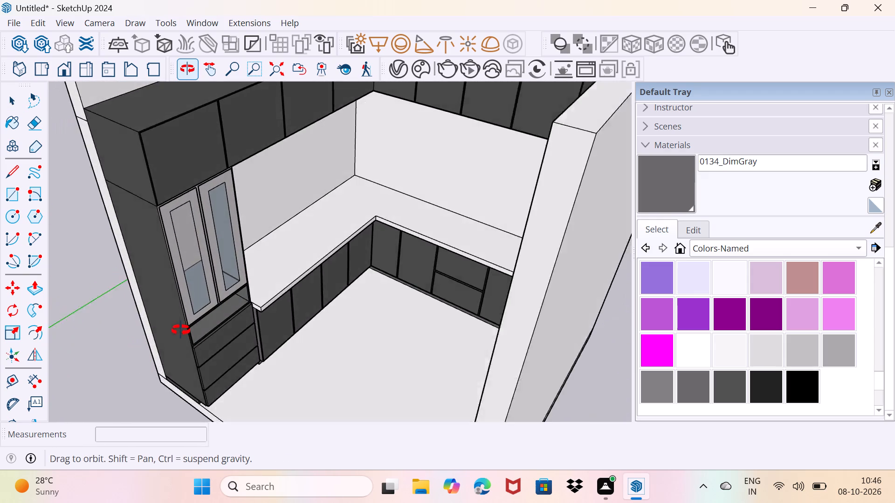
middle_click_drag(181, 330, 185, 327)
Push/Pull the L-shaped underside of the upper cabinets downward by 2'.
scroll(248, 265, "up", 4)
middle_click_drag(275, 255, 237, 439, "shift")
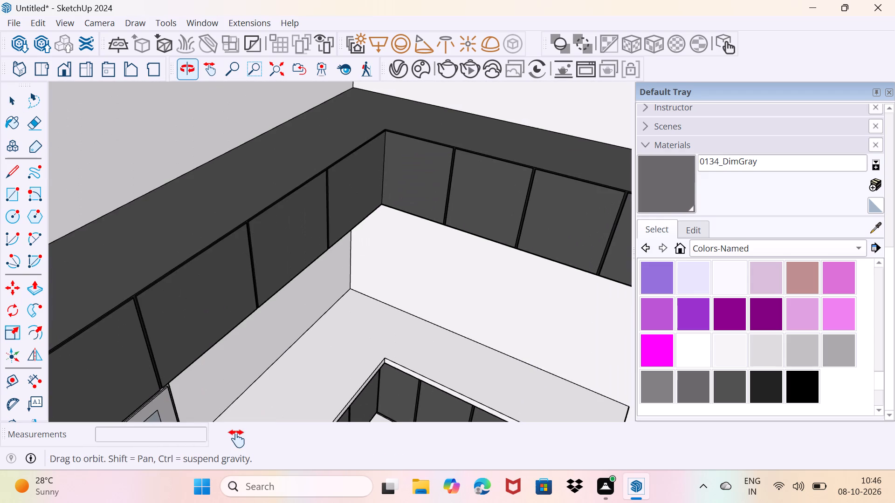
middle_click_drag(237, 439, 233, 247, "shift")
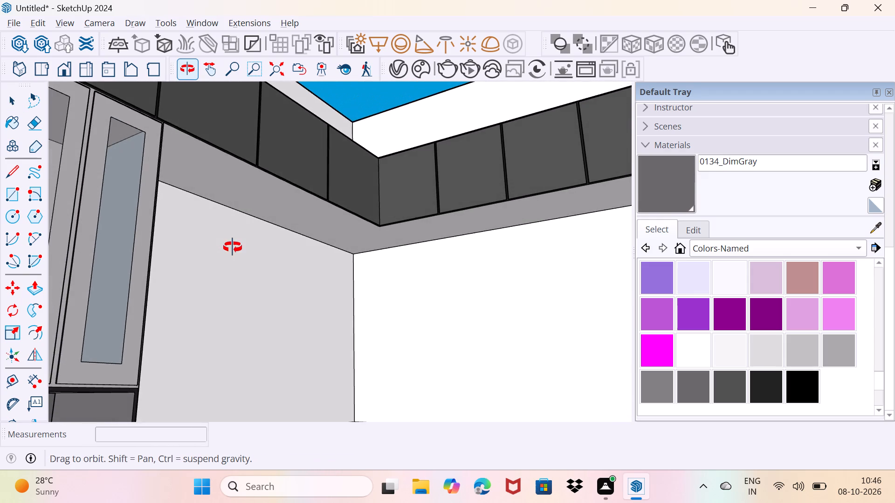
middle_click_drag(233, 247, 234, 250, "shift")
middle_click_drag(219, 181, 172, 196)
left_click(199, 191)
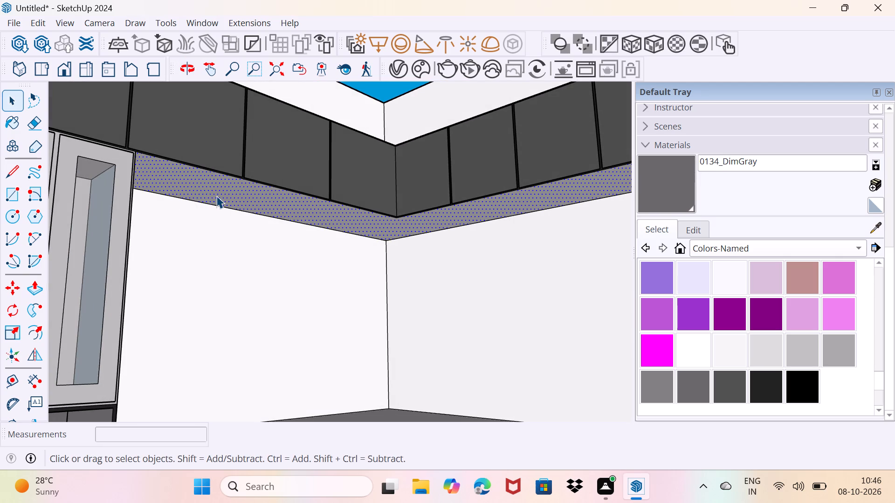
key("p")
left_click(216, 196)
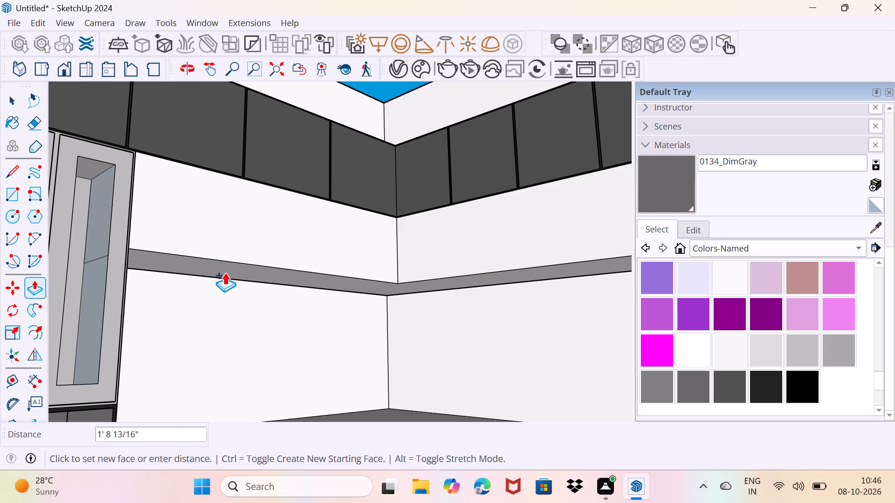
type("2'")
key("Return")
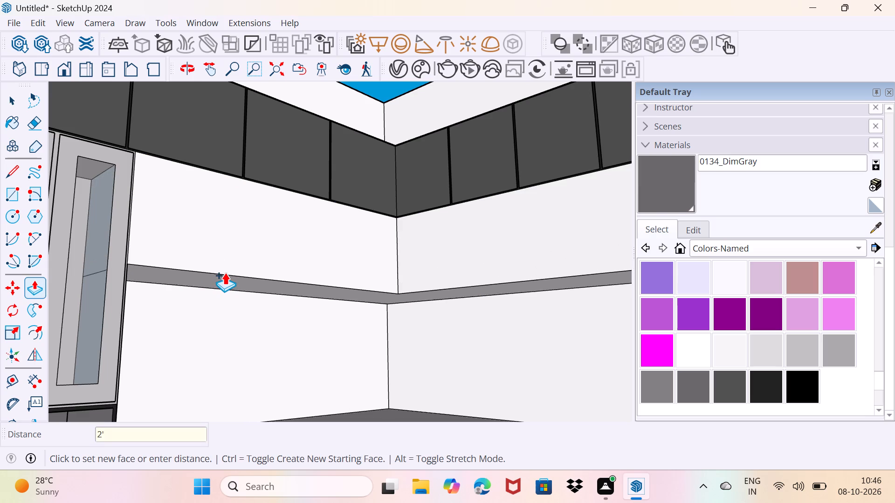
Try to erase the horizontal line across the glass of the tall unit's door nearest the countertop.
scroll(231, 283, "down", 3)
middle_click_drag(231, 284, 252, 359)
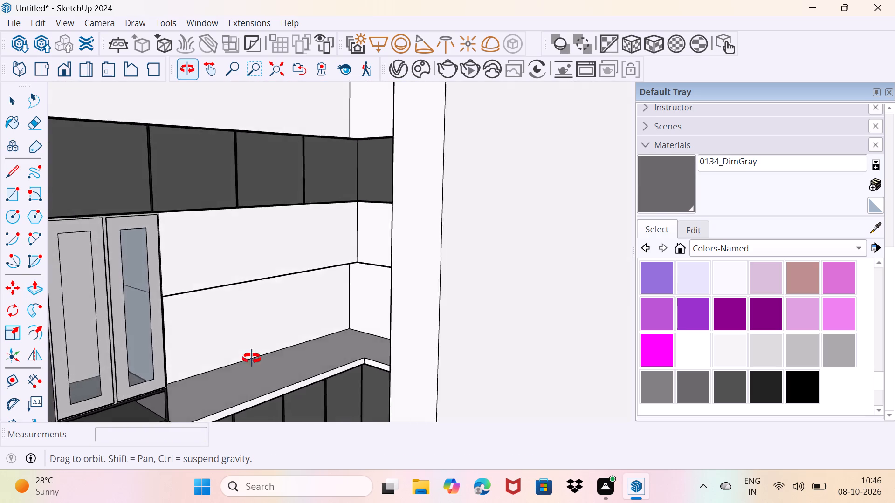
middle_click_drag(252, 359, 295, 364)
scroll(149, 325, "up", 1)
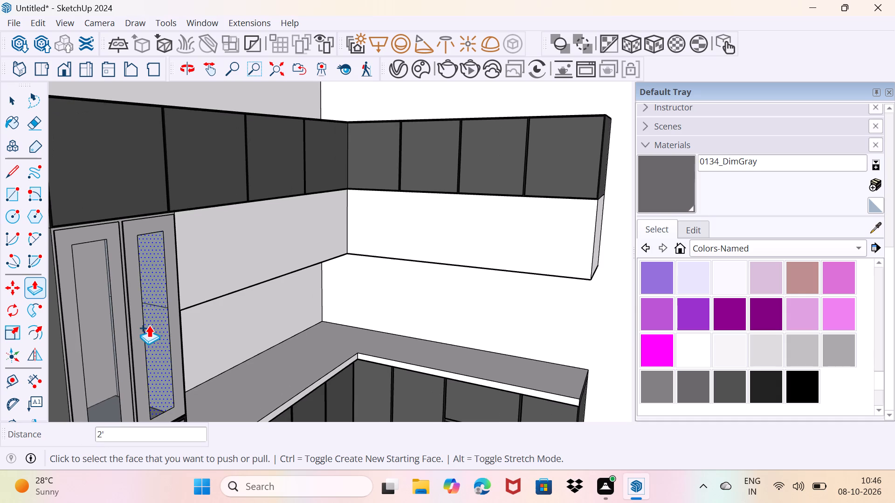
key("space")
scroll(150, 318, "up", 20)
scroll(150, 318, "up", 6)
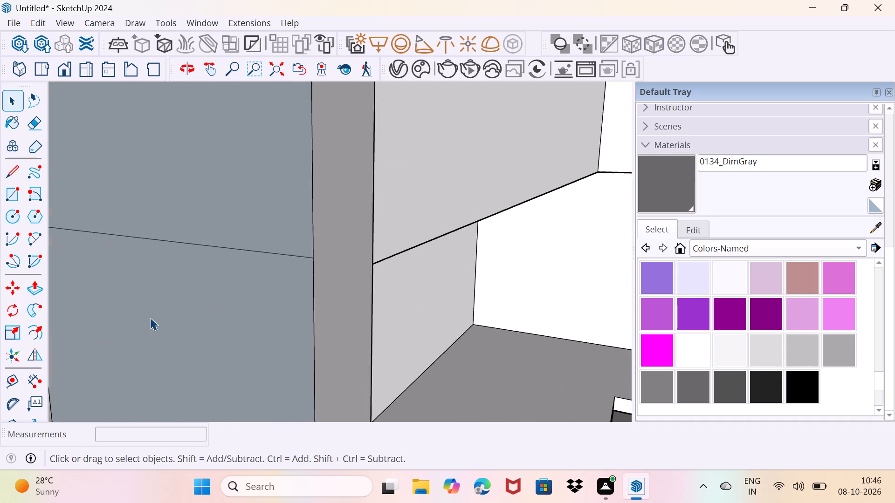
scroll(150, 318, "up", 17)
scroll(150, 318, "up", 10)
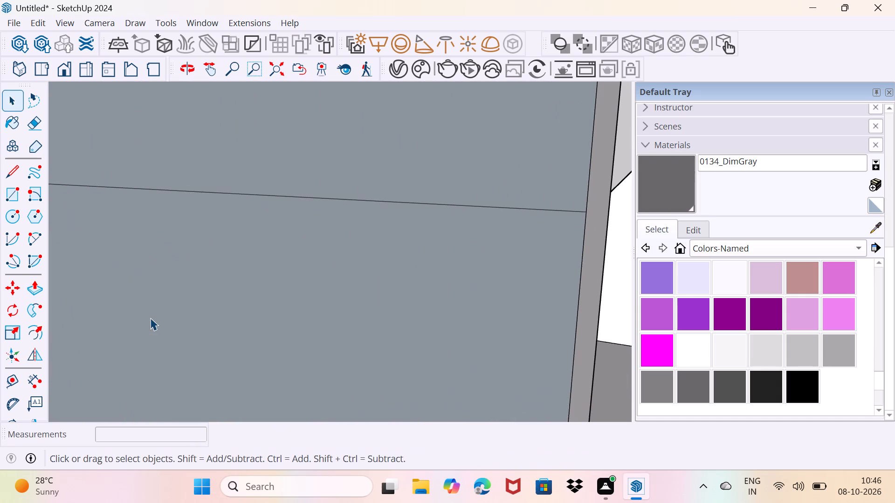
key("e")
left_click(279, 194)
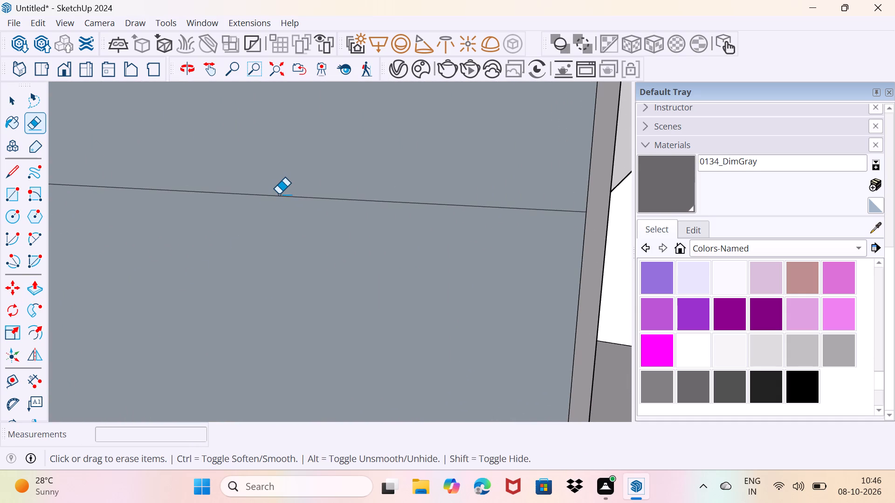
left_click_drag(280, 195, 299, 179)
Examine the tall unit's glass doors and the lowered upper cabinet volume from farther out and different angles.
scroll(270, 218, "down", 2)
middle_click(182, 228)
scroll(182, 228, "down", 9)
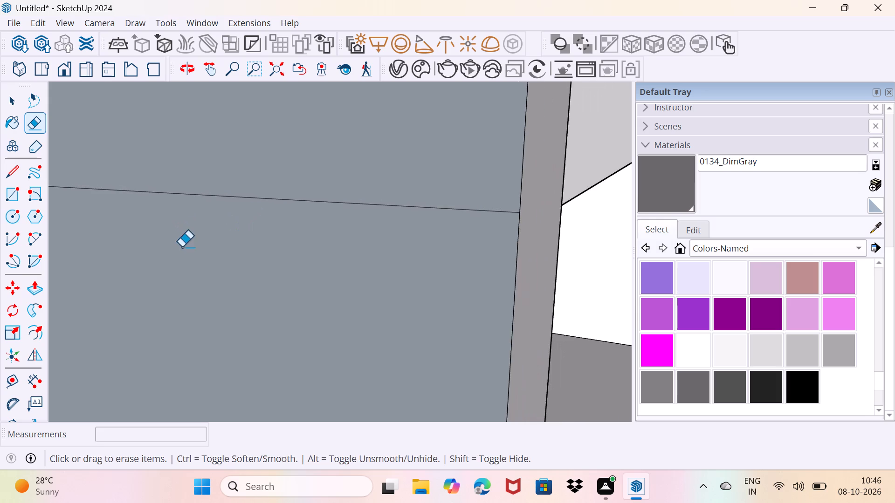
scroll(182, 247, "down", 20)
scroll(182, 247, "down", 14)
middle_click(182, 247)
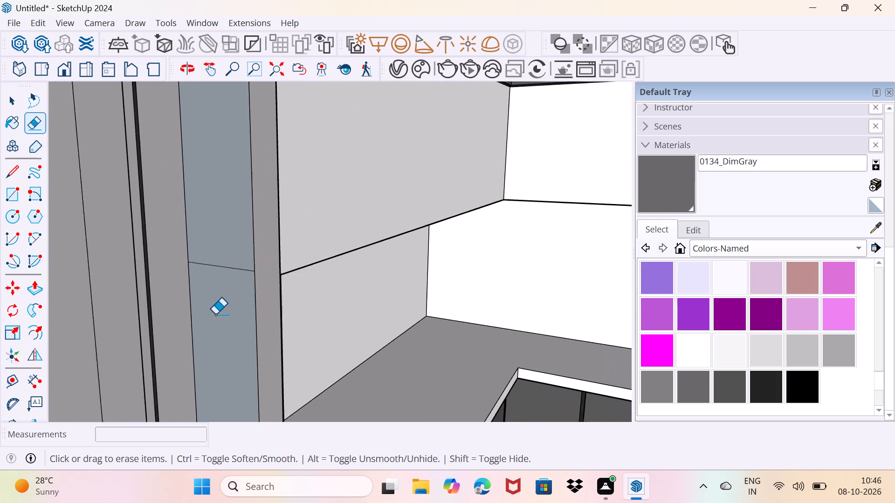
scroll(215, 314, "down", 9)
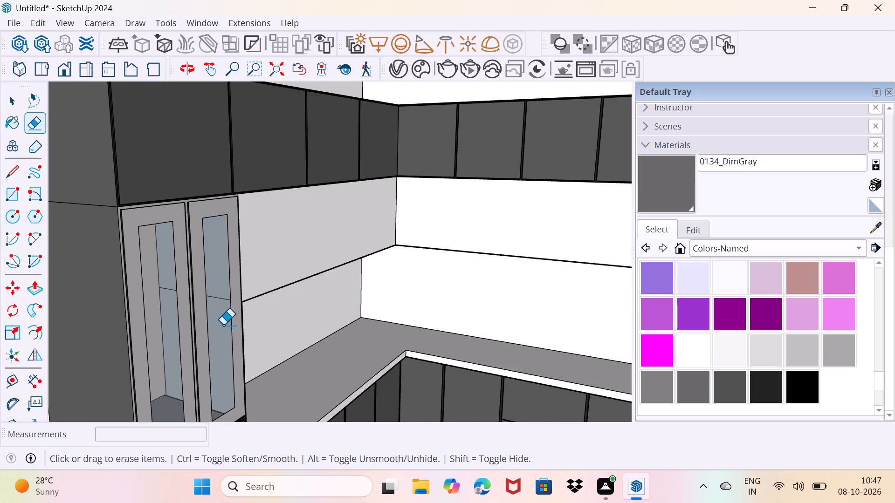
scroll(223, 325, "down", 3)
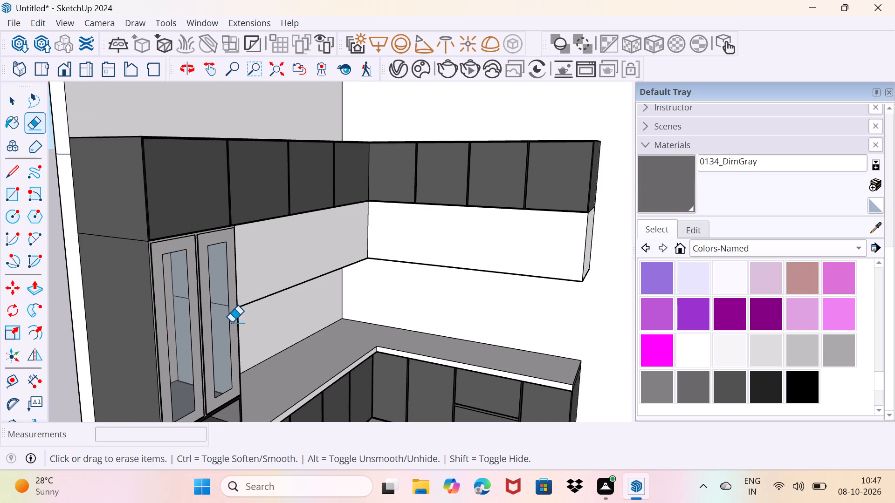
middle_click_drag(241, 317, 104, 331)
middle_click_drag(129, 325, 172, 337)
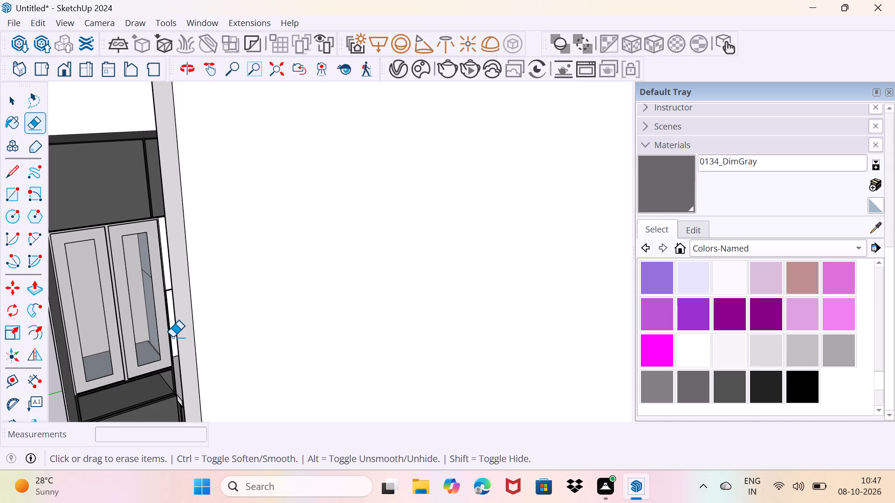
Push both front faces of the L-shaped extension below the upper cabinets inward by 0.5".
middle_click_drag(131, 318, 247, 345)
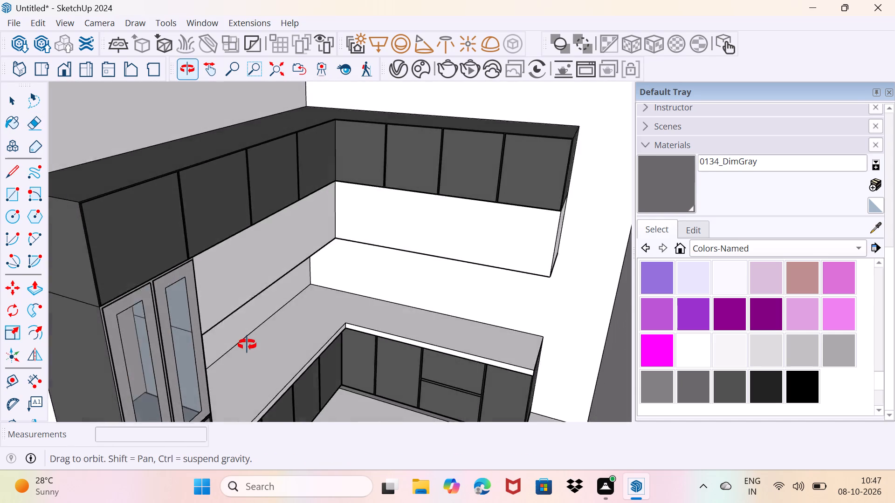
middle_click_drag(247, 345, 234, 340)
key("space")
left_click(234, 274)
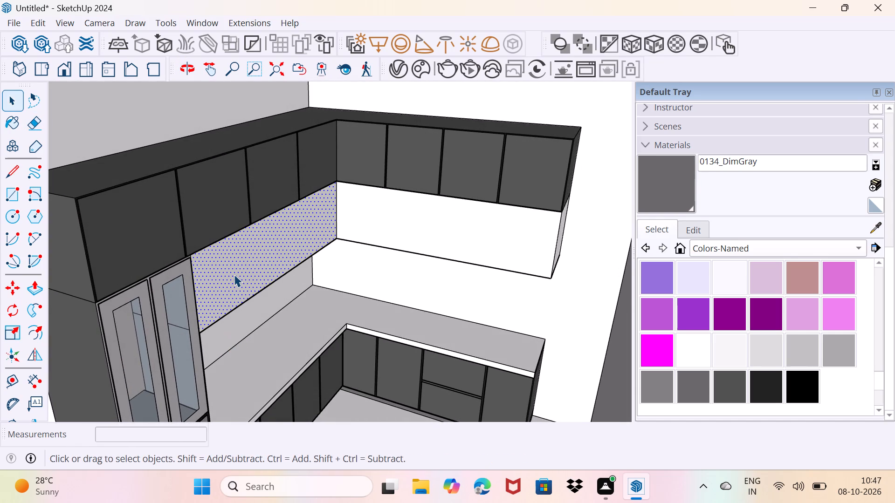
key("p")
left_click(234, 274)
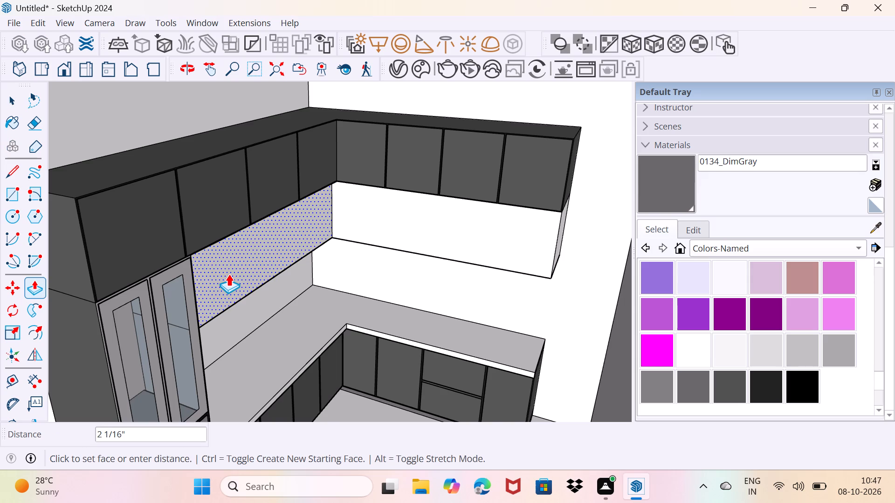
type("0.5\"")
key("Return")
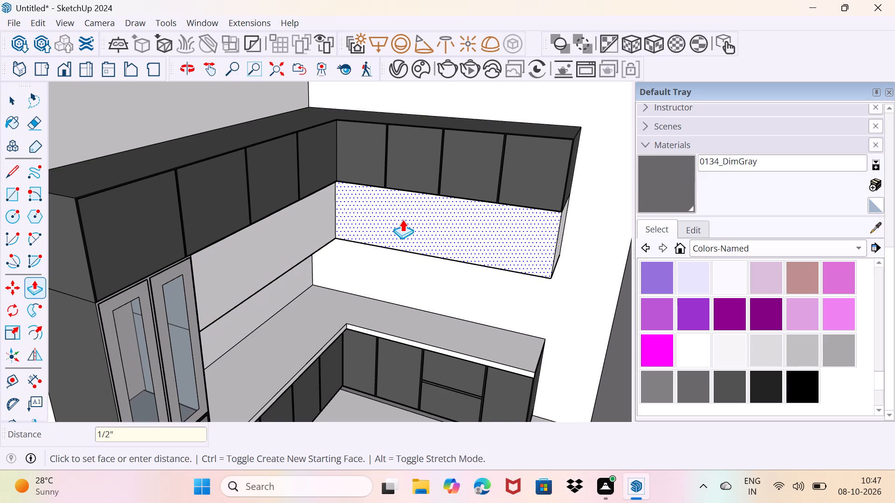
double_click(403, 219)
Push the extension's front face beside the glass-door tall unit a further 5" inward.
scroll(176, 272, "up", 3)
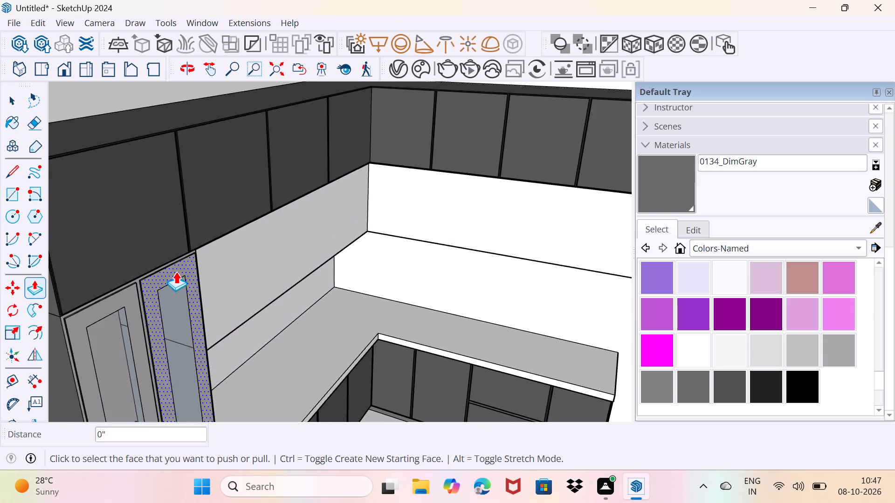
scroll(176, 272, "up", 5)
middle_click_drag(270, 252, 127, 281)
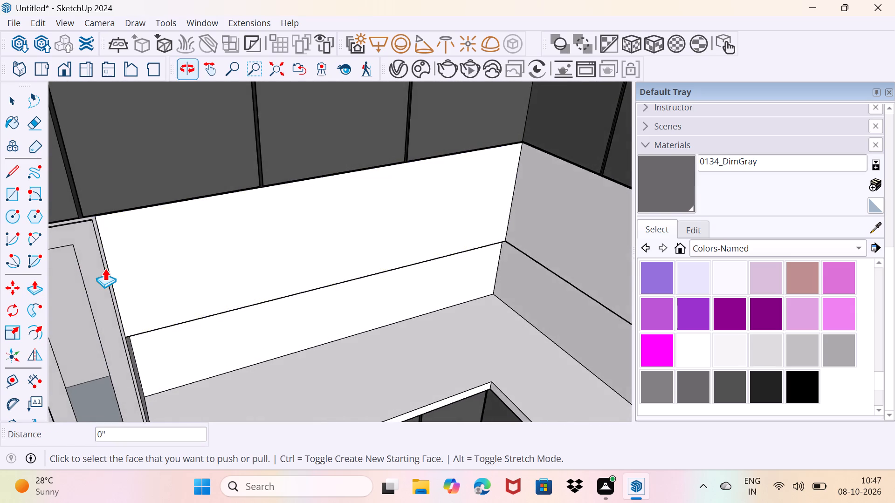
scroll(104, 265, "up", 3)
left_click(154, 246)
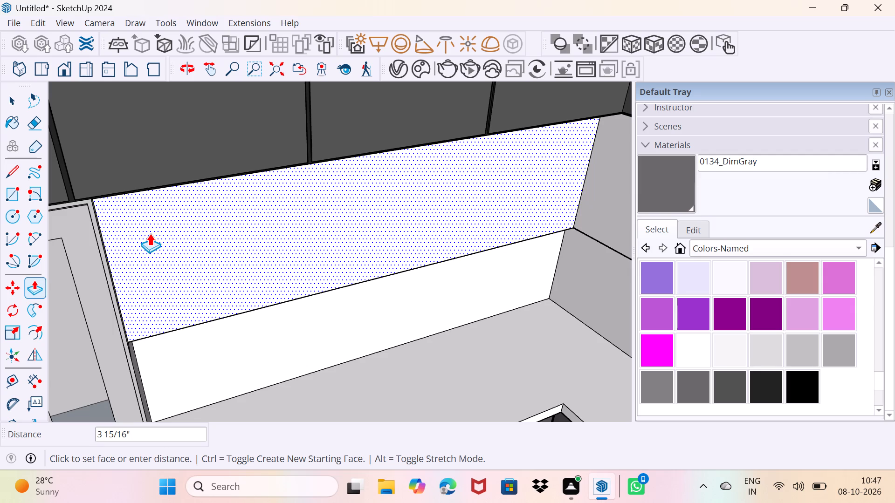
type("5\"")
key("Return")
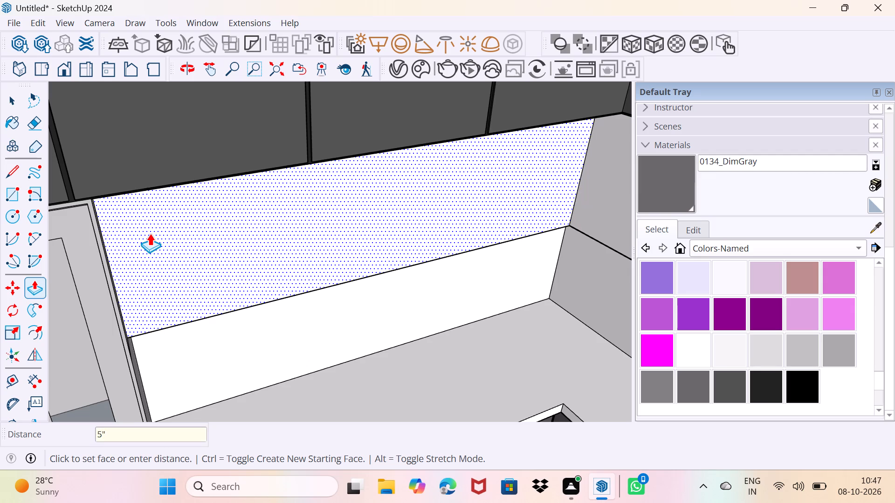
scroll(116, 360, "up", 3)
key("space")
Pull the extension's recessed front face beside the tall unit back outward by 3".
middle_click_drag(175, 366, 154, 377)
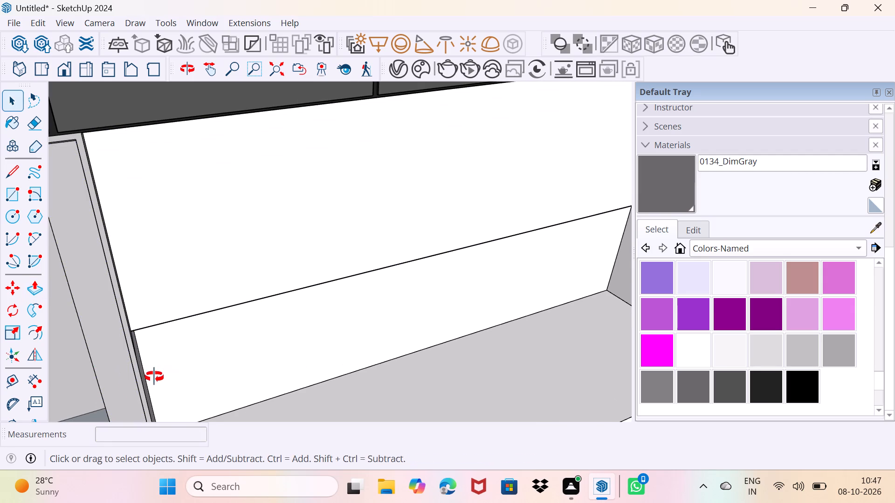
middle_click_drag(154, 377, 134, 407)
scroll(134, 407, "down", 5)
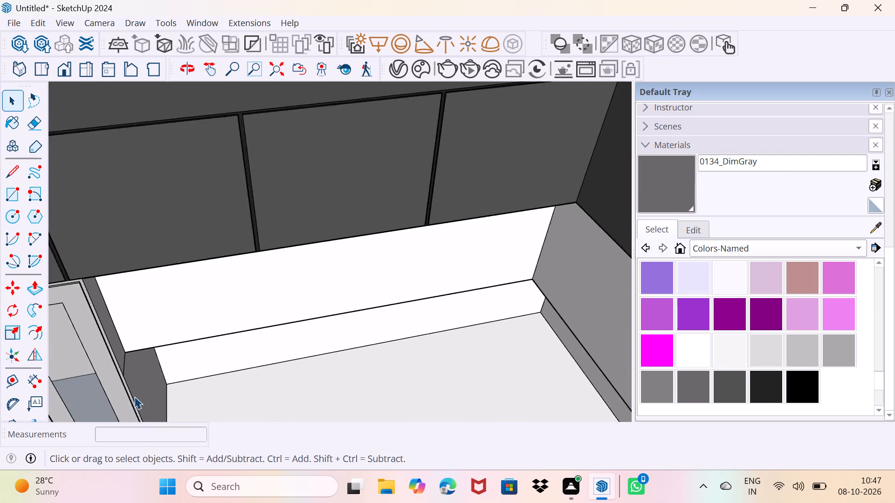
scroll(134, 396, "down", 2)
middle_click_drag(140, 390, 194, 280)
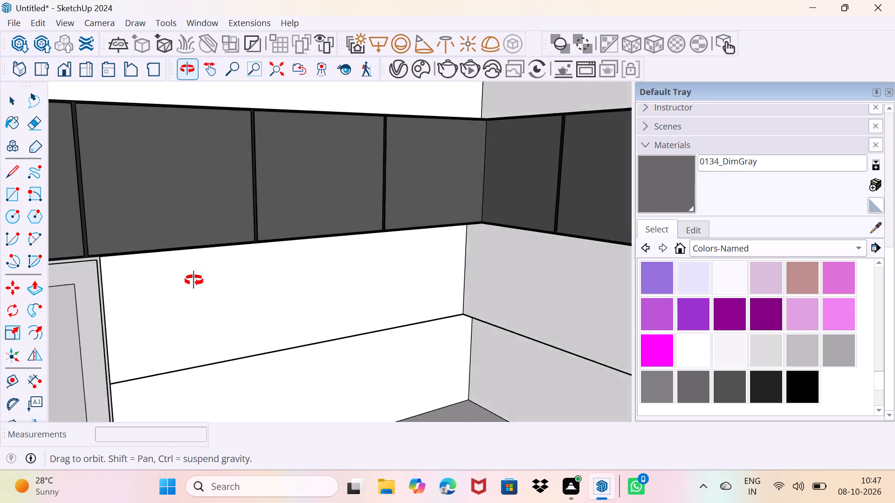
middle_click_drag(194, 280, 149, 312)
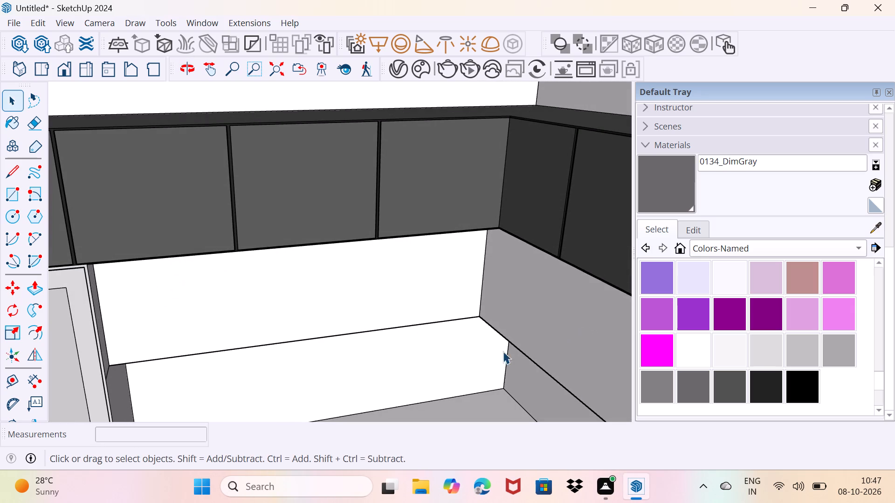
left_click(243, 306)
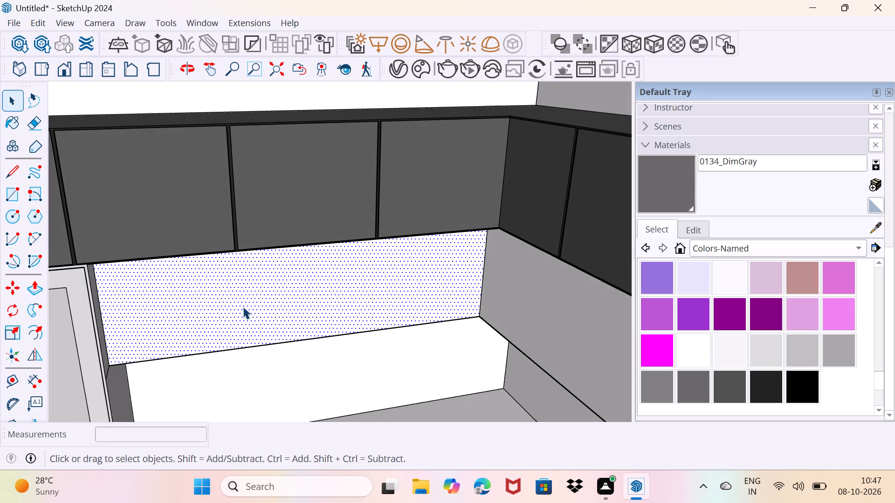
key("p")
left_click(243, 306)
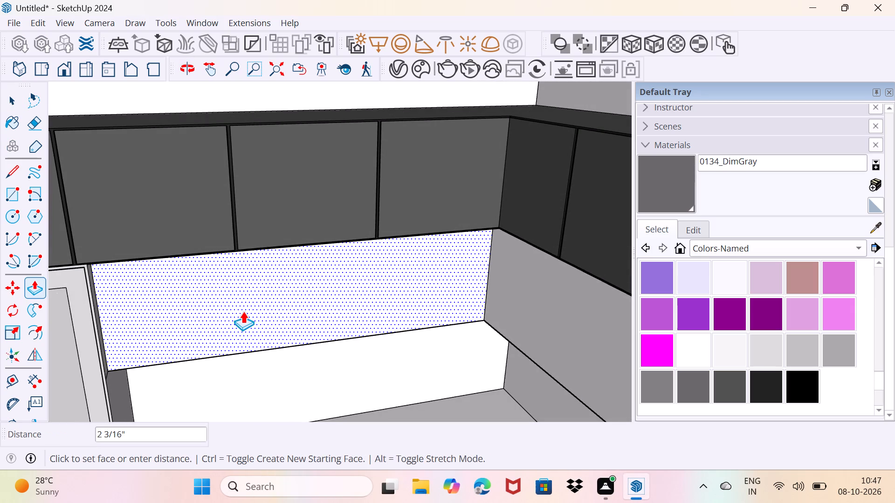
type("3\"")
key("Return")
Pull the same extension face beside the tall unit outward again by about 1 7/16".
middle_click_drag(233, 330, 207, 343)
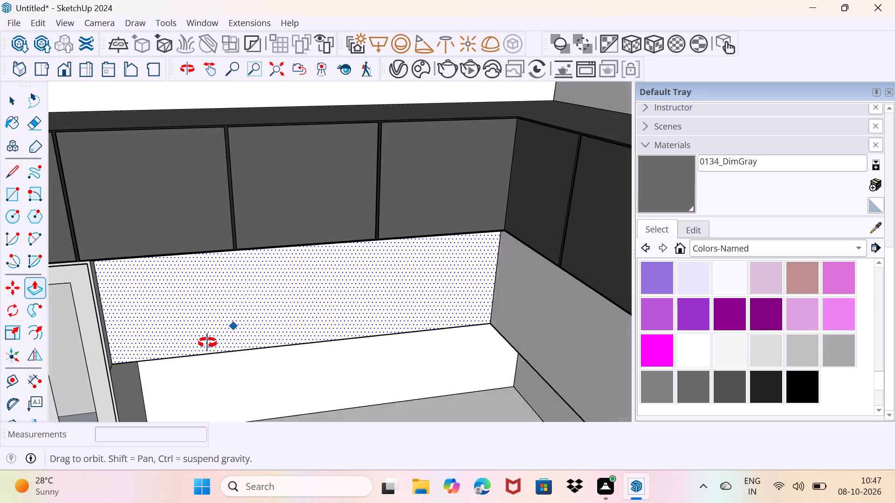
middle_click_drag(207, 343, 224, 363)
left_click(223, 322)
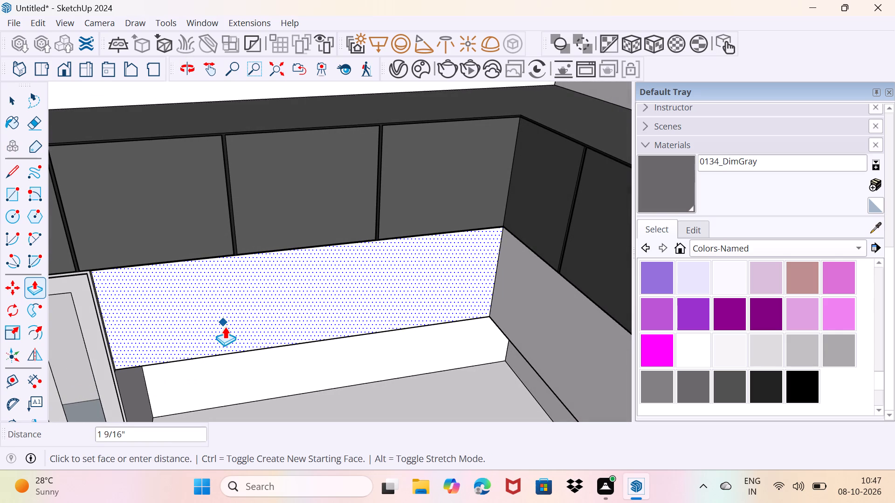
left_click(225, 326)
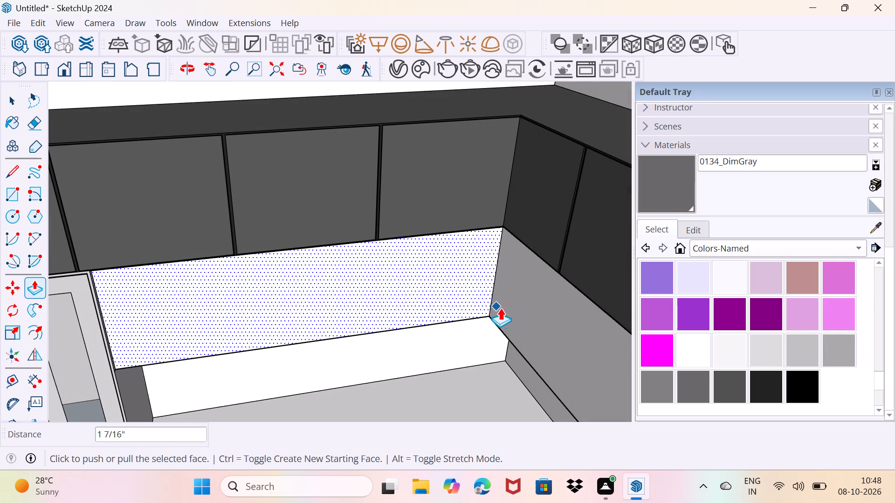
left_click(507, 308)
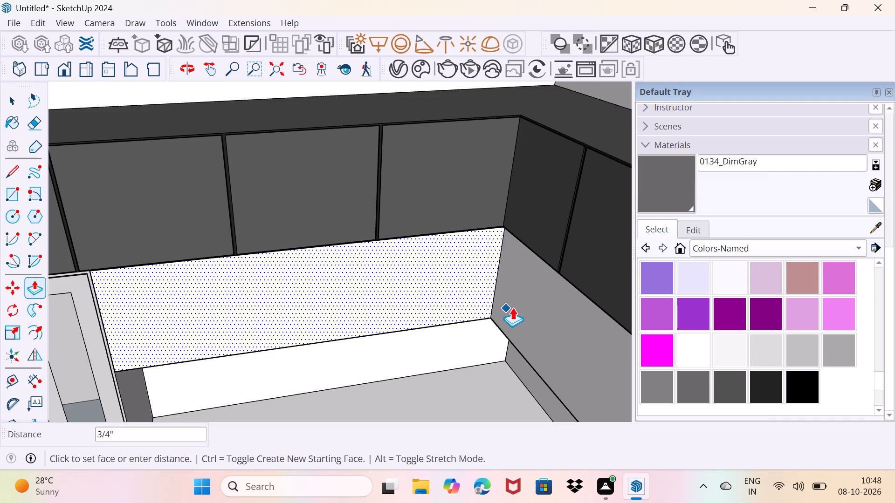
key("Escape")
Push the extension's front face on the adjoining wall inward by about 3".
left_click(532, 303)
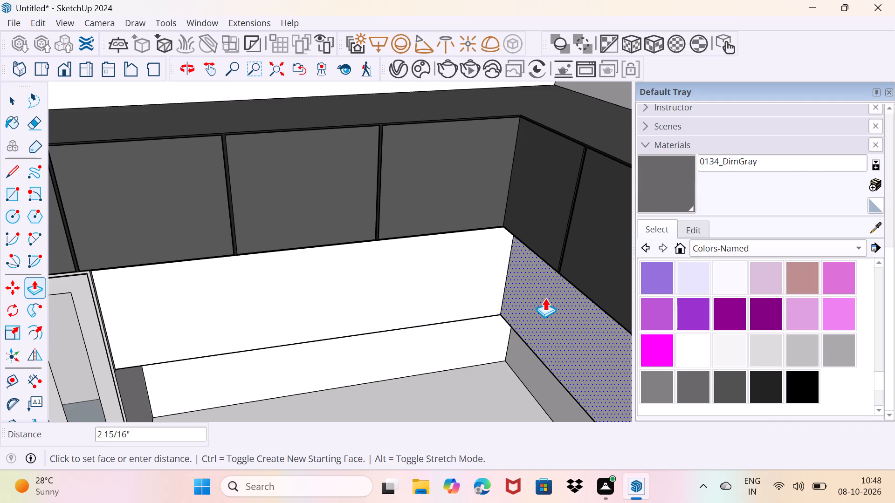
left_click(543, 298)
scroll(543, 298, "down", 4)
key("space")
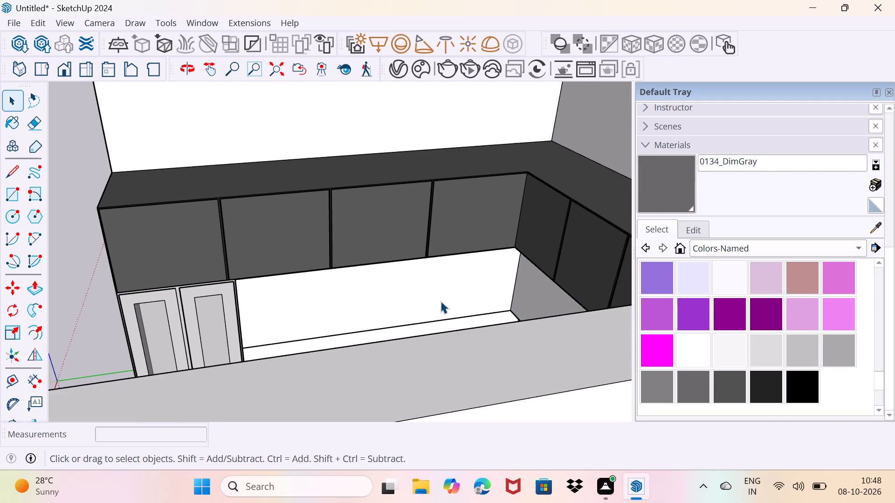
Erase the short edge on the tall unit's side at the bottom corner of the recessed extension face.
scroll(415, 293, "up", 2)
middle_click_drag(387, 289, 266, 309)
scroll(217, 314, "up", 12)
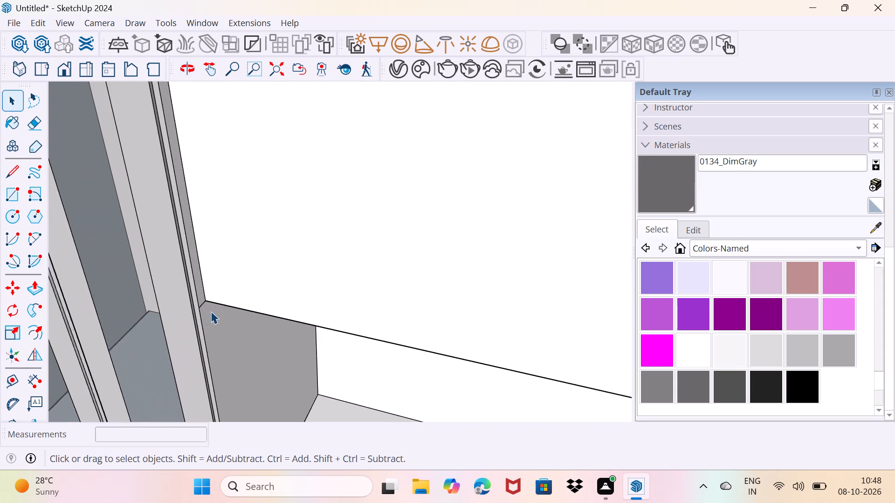
scroll(211, 311, "up", 1)
key("e")
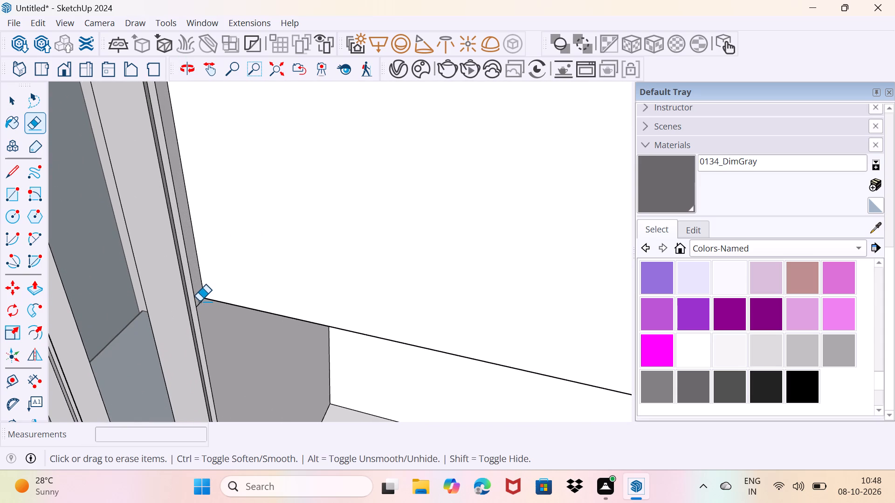
left_click(201, 303)
scroll(204, 304, "down", 9)
middle_click_drag(207, 312, 285, 324)
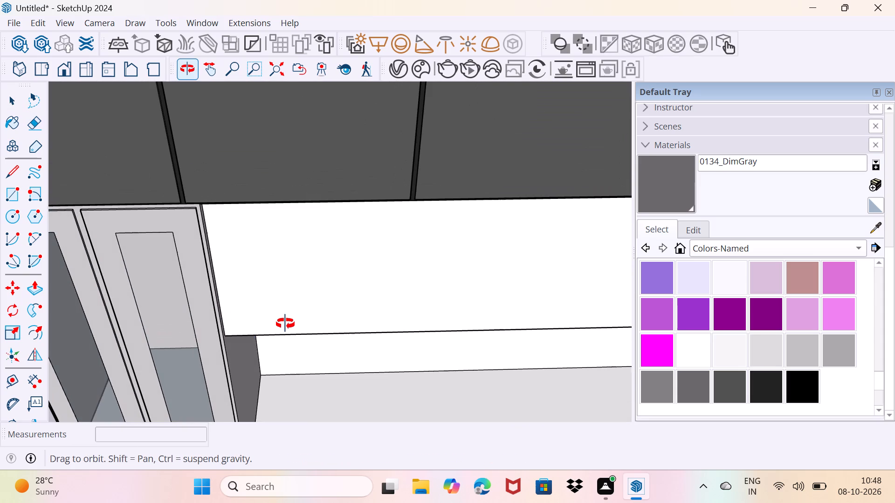
middle_click_drag(285, 324, 124, 304)
scroll(154, 303, "down", 4)
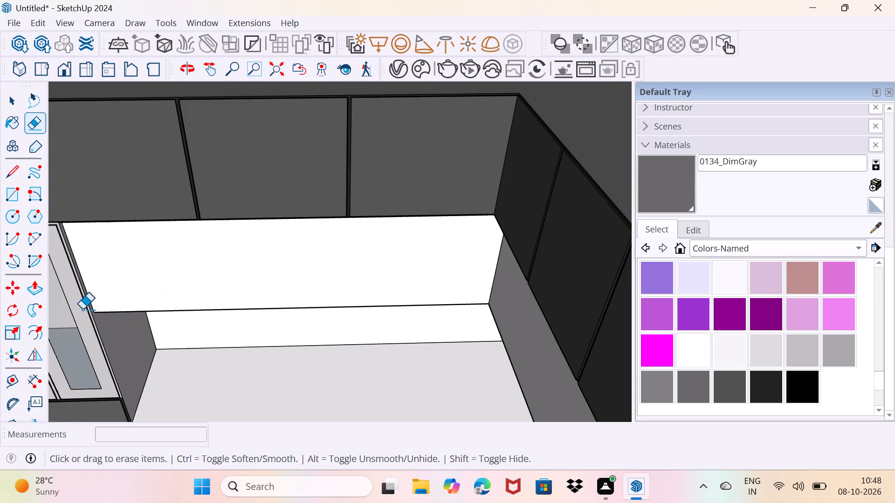
key("space")
Copy the vertical edge of the extension face from the tall unit 7' 2 1/2" to the inner corner, dividing the face into 4 equal parts.
scroll(90, 314, "up", 3)
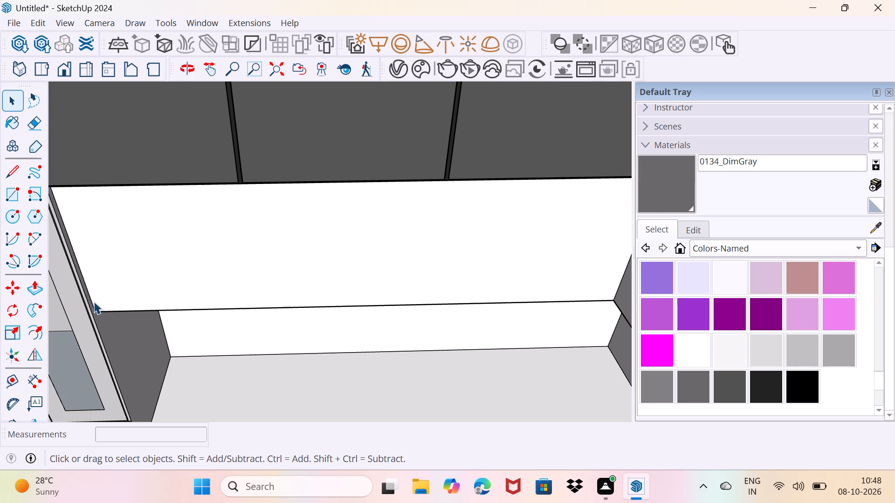
left_click(91, 303)
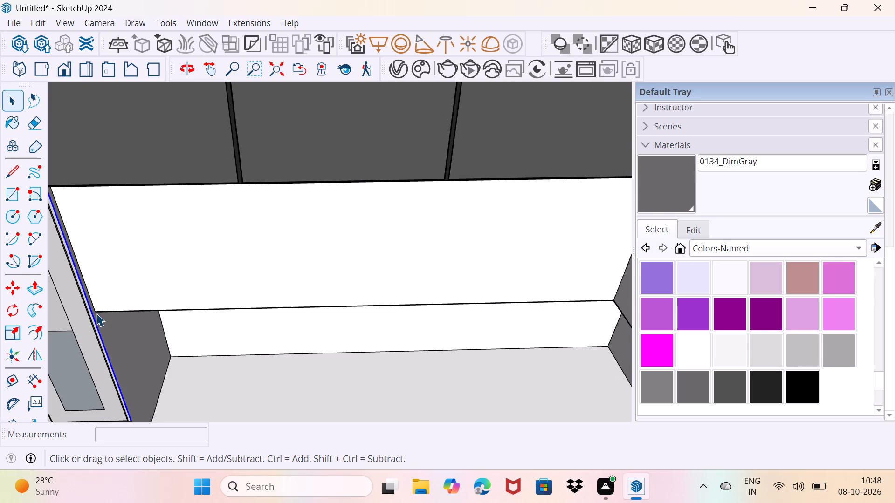
key("space")
left_click_drag(165, 372, 181, 352)
scroll(99, 313, "up", 2)
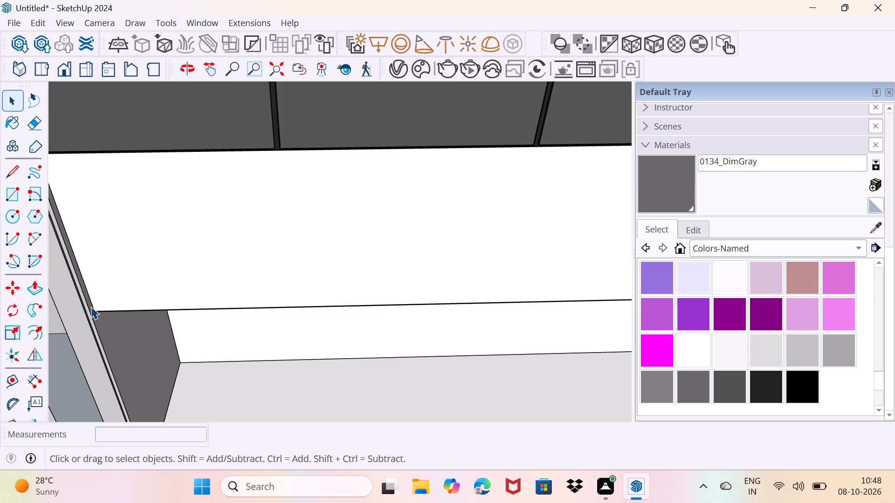
left_click(92, 306)
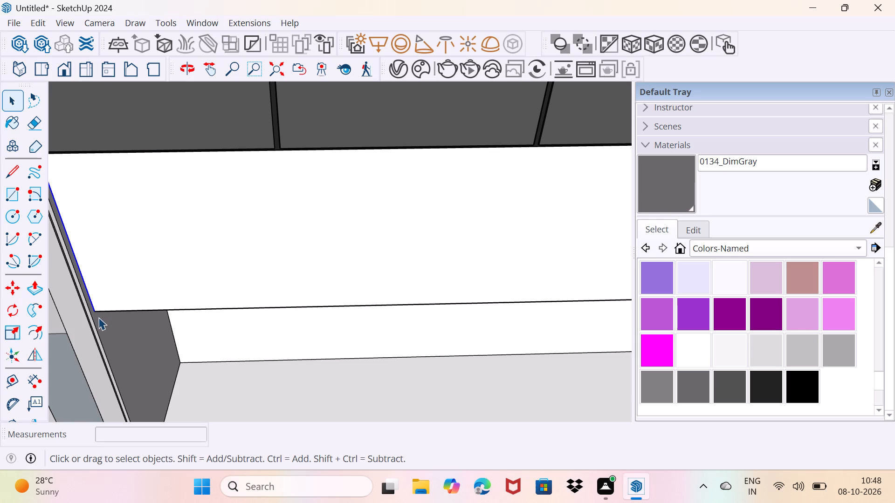
key("m")
left_click(96, 312)
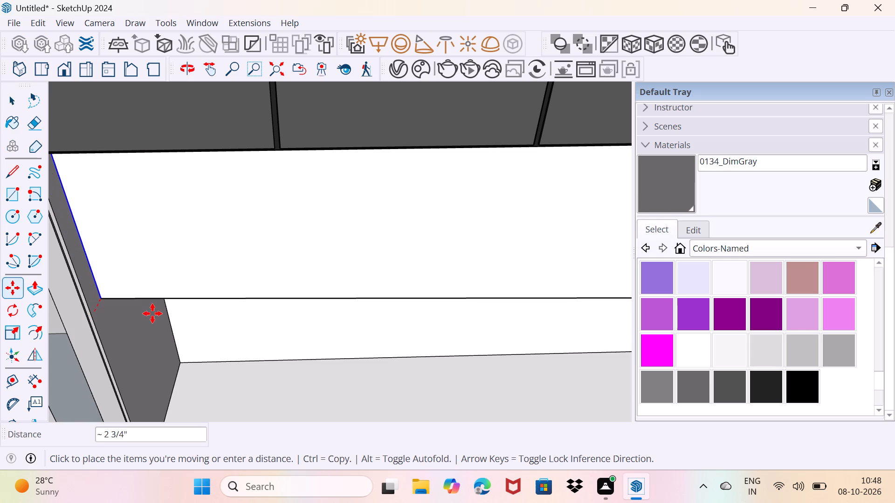
scroll(246, 319, "down", 4)
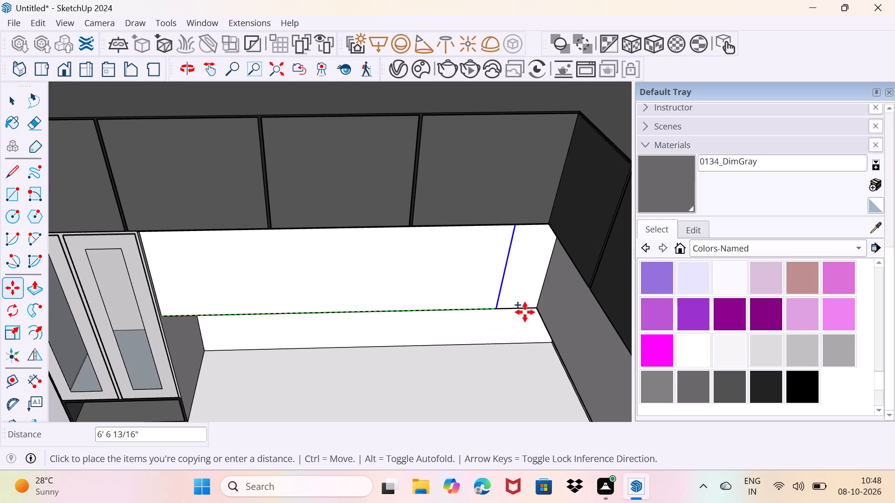
left_click(537, 311)
key("slash")
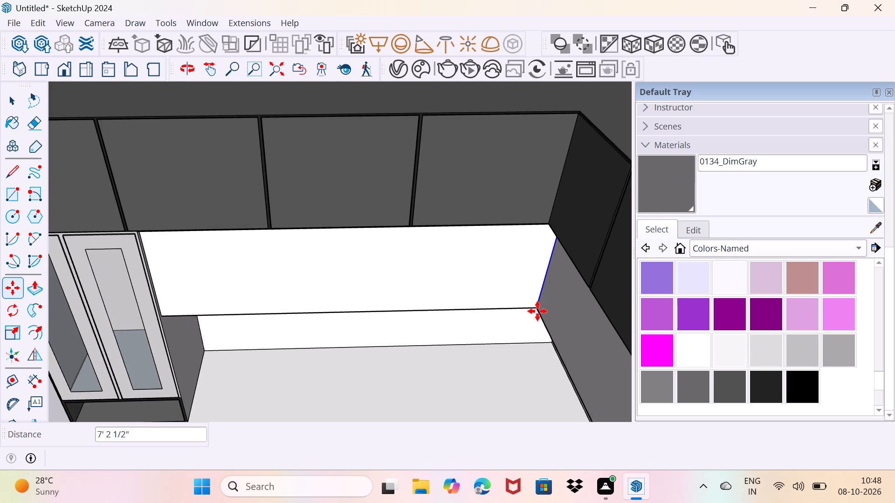
key("4")
key("Return")
scroll(537, 311, "down", 2)
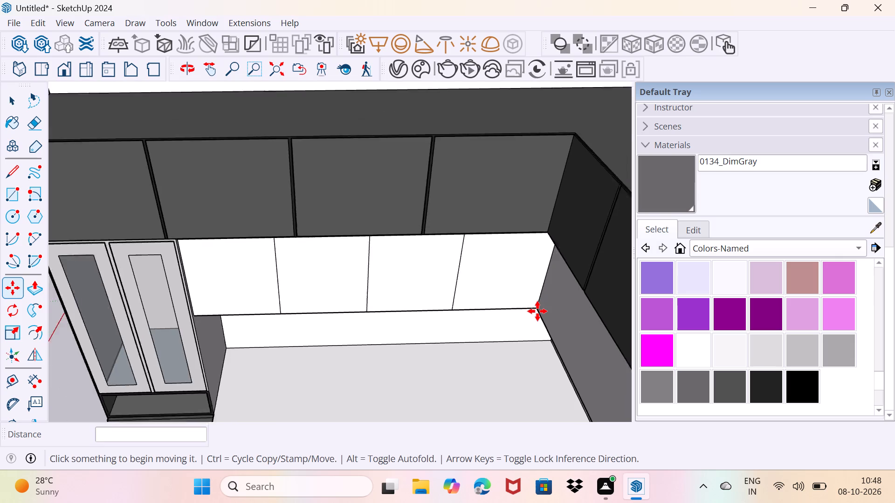
scroll(537, 311, "down", 1)
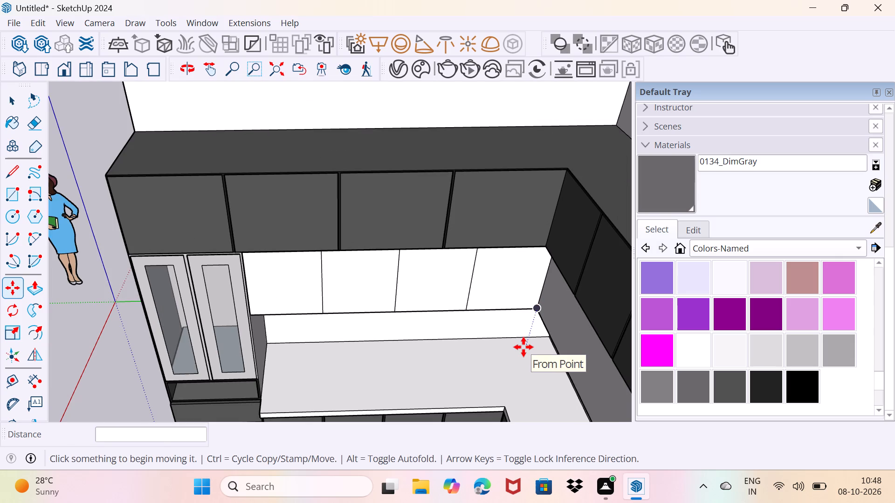
scroll(523, 346, "down", 2)
middle_click_drag(533, 349, 558, 348)
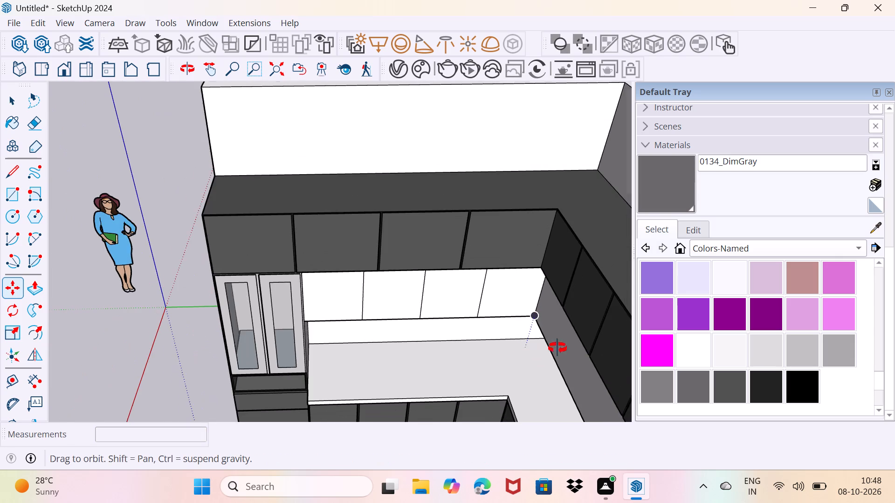
Copy the extension's inner-corner vertical edge to the far end of the adjoining wall's face, dividing it into 4 equal parts.
middle_click_drag(558, 348, 501, 319)
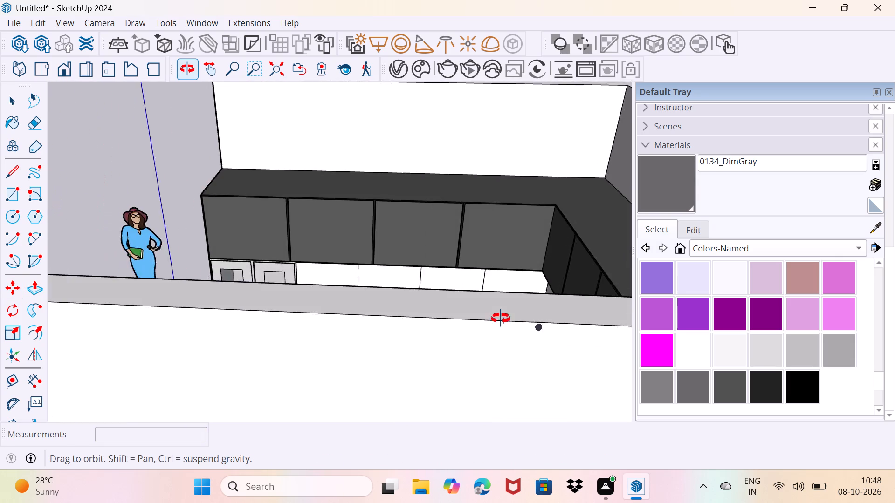
middle_click_drag(501, 319, 558, 284)
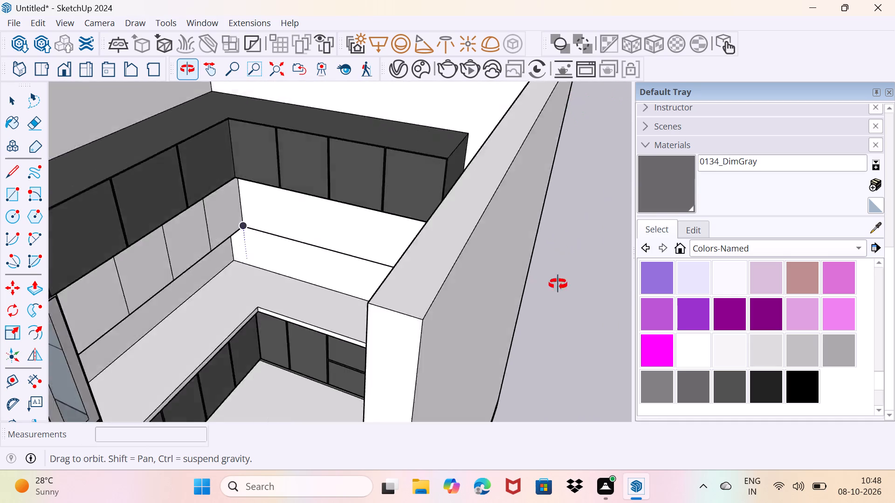
middle_click_drag(558, 284, 604, 281)
scroll(423, 307, "up", 3)
key("space")
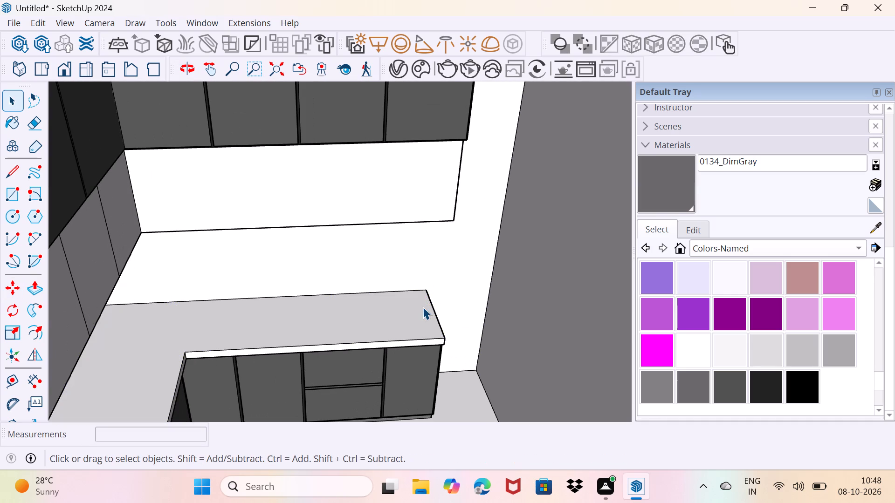
scroll(132, 231, "up", 3)
left_click(141, 219)
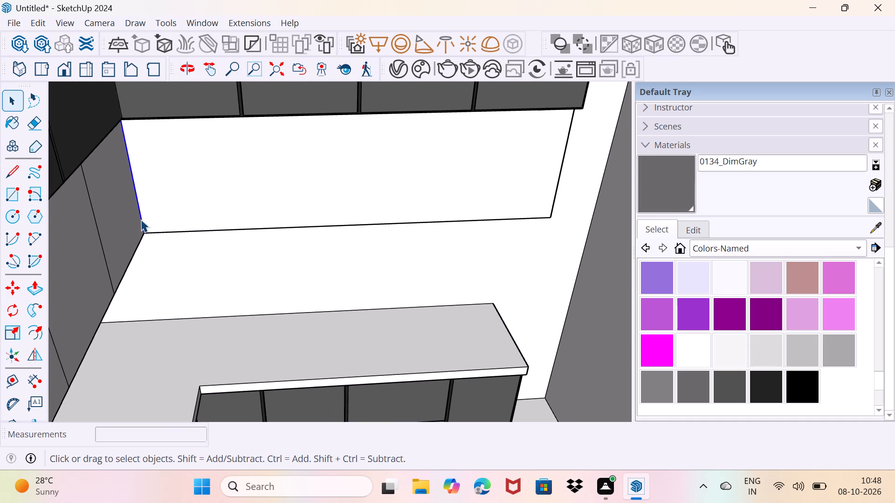
key("m")
left_click(146, 232)
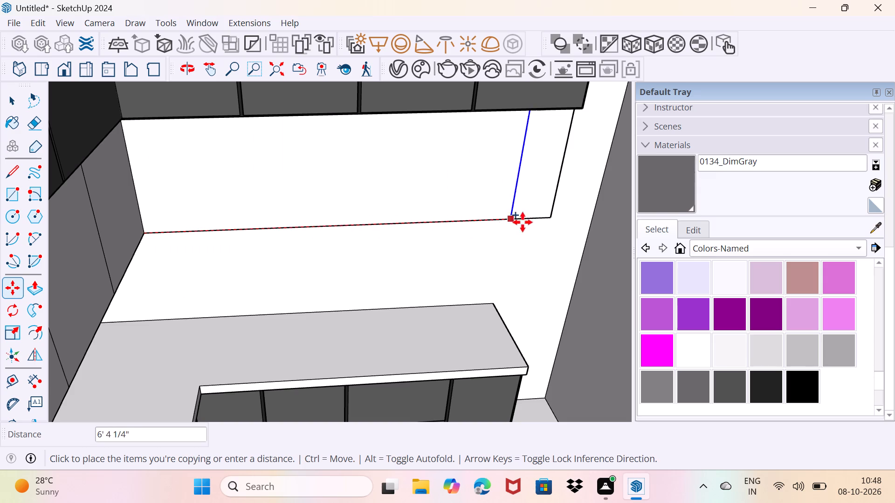
left_click(549, 220)
type("/4")
key("Return")
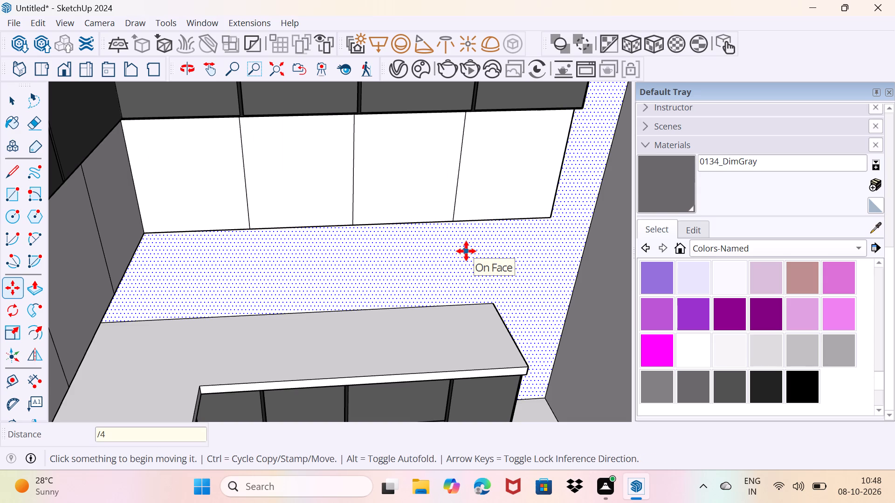
key("space")
type("v")
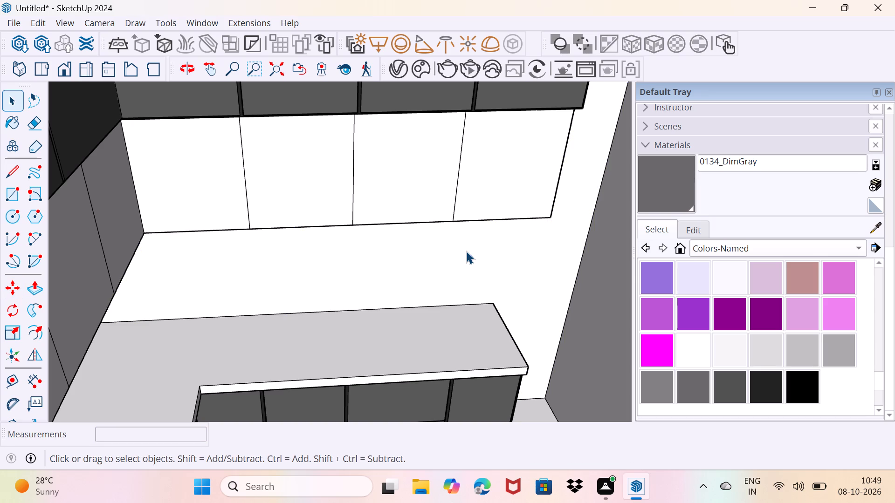
Move the dividing line nearest the tall unit on the extension face about 2 7/8" toward the tall unit.
middle_click_drag(344, 289, 235, 326)
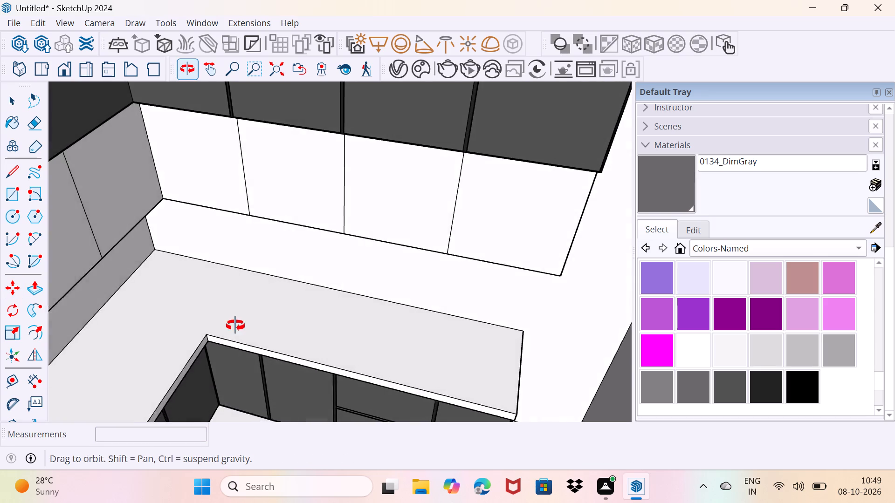
middle_click_drag(235, 326, 234, 327)
scroll(235, 325, "down", 3)
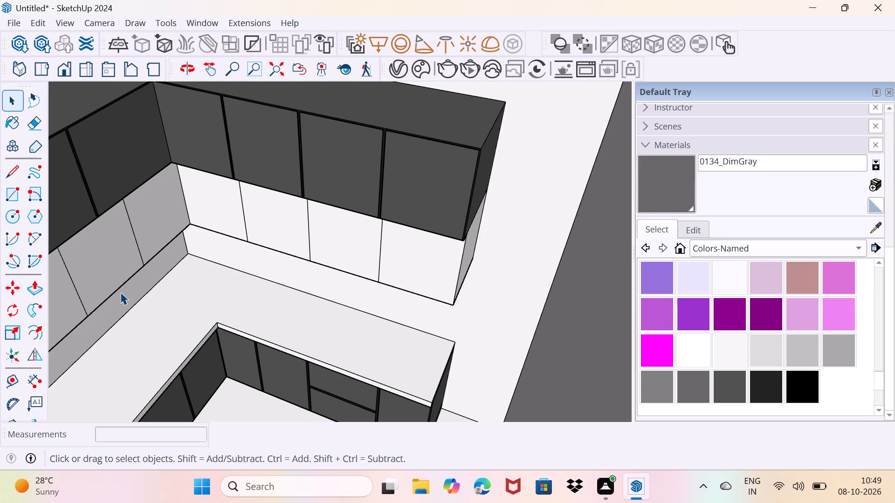
middle_click_drag(120, 292, 94, 292)
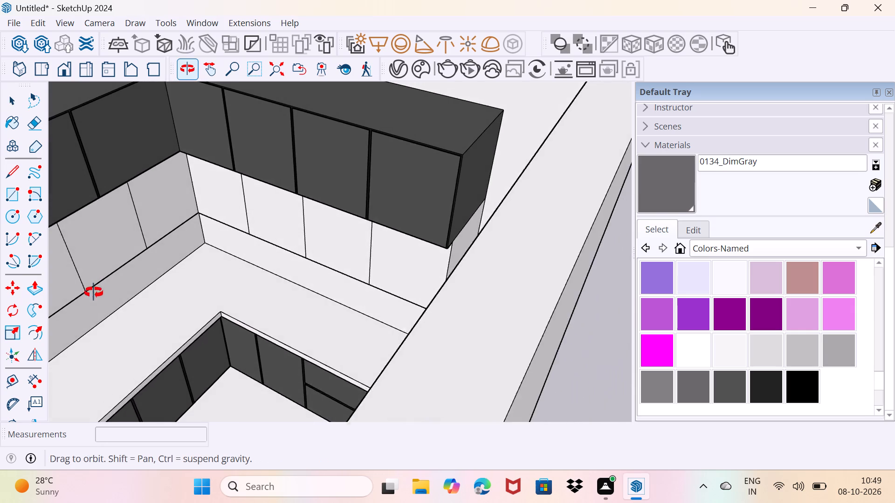
middle_click_drag(94, 292, 101, 297)
scroll(98, 265, "up", 4)
middle_click_drag(97, 264, 86, 231)
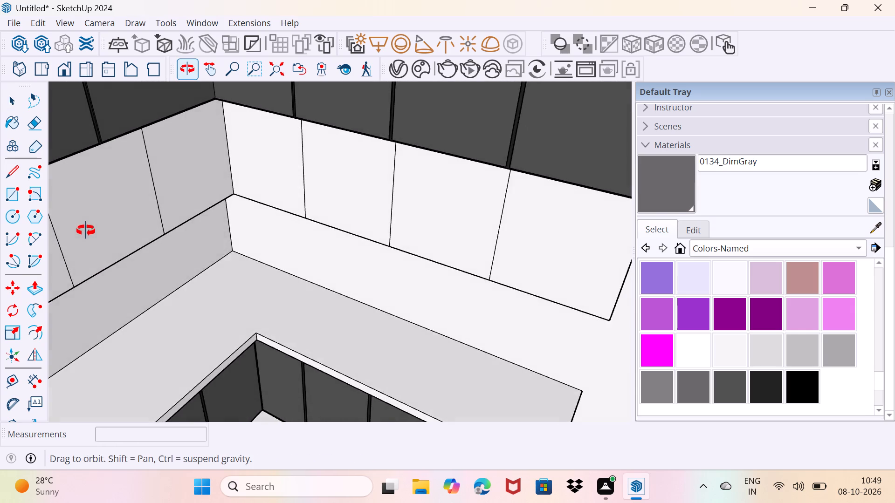
middle_click_drag(86, 231, 130, 209)
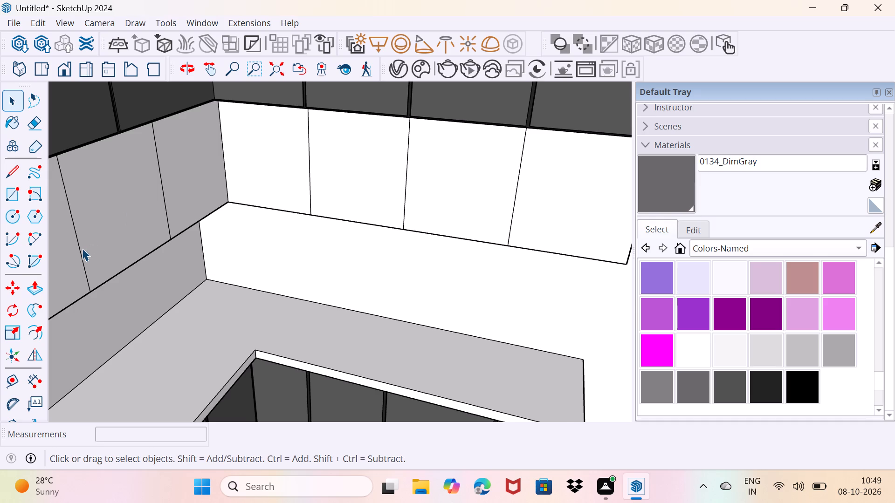
scroll(82, 248, "down", 3)
middle_click_drag(82, 248, 224, 261)
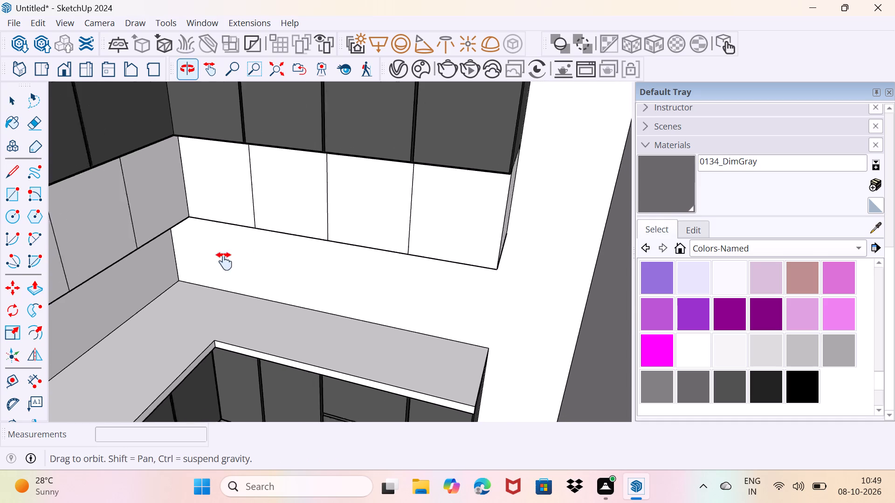
middle_click_drag(224, 261, 276, 262)
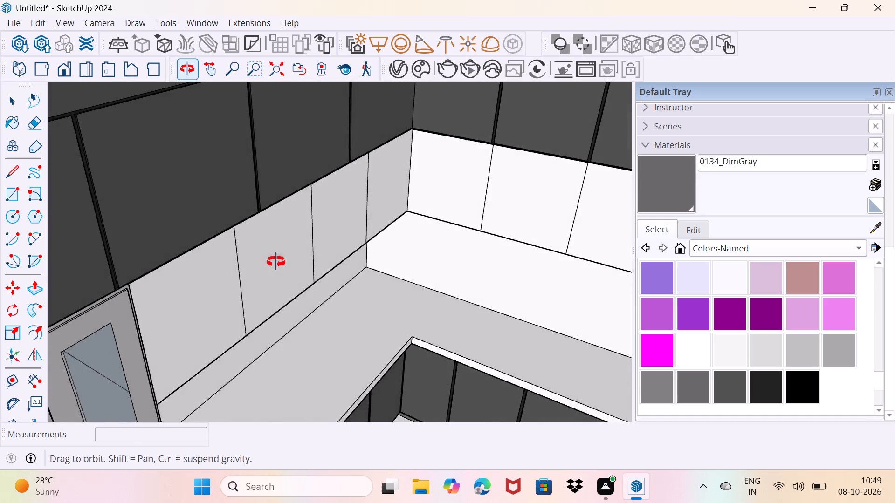
middle_click_drag(276, 262, 163, 264)
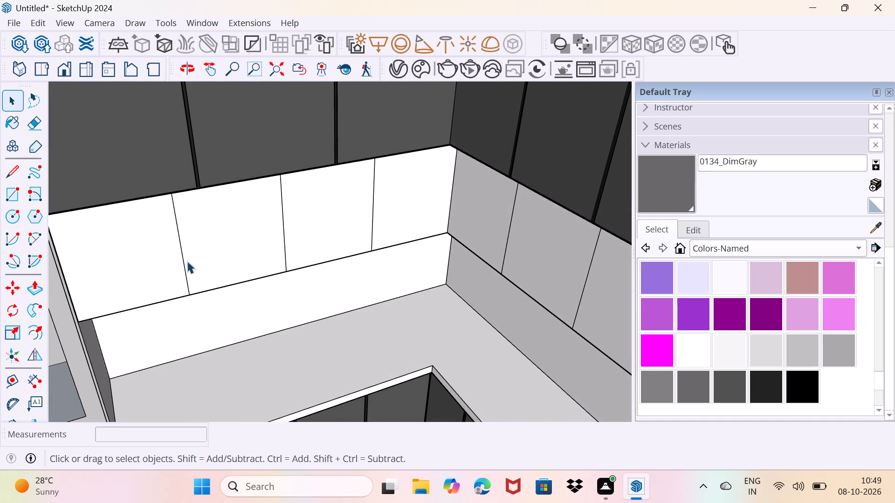
left_click(182, 254)
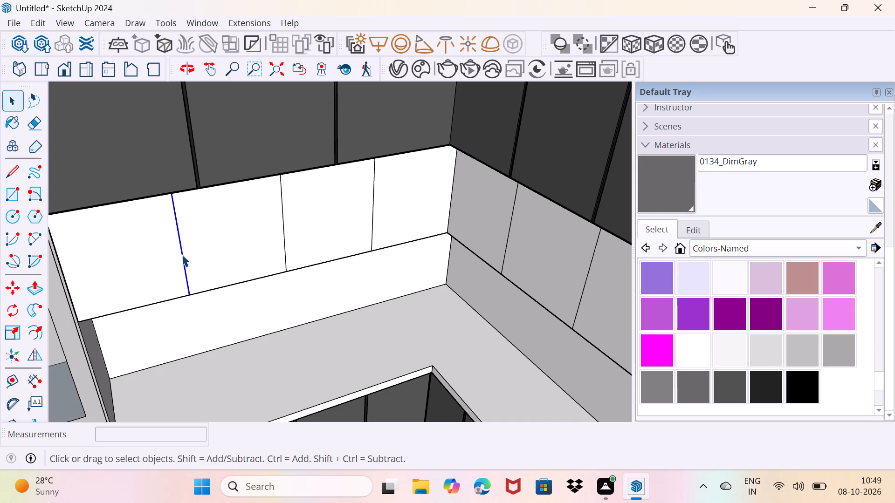
key("m")
left_click(188, 295)
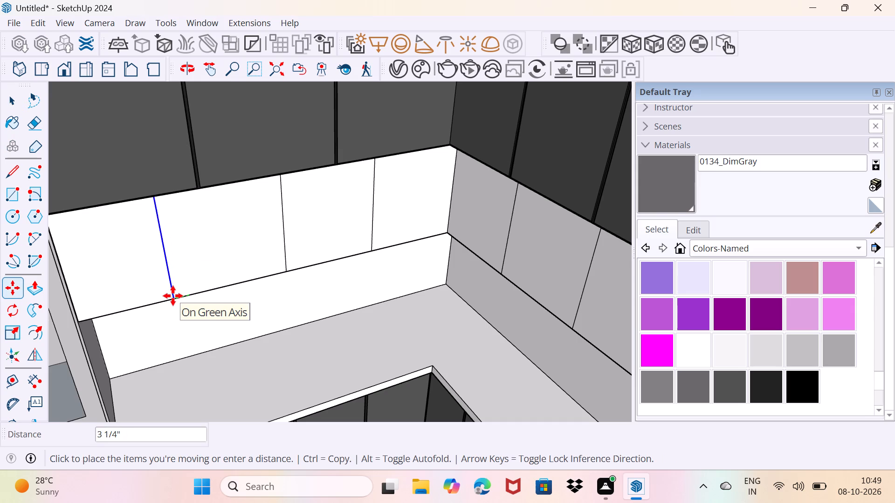
left_click(175, 296)
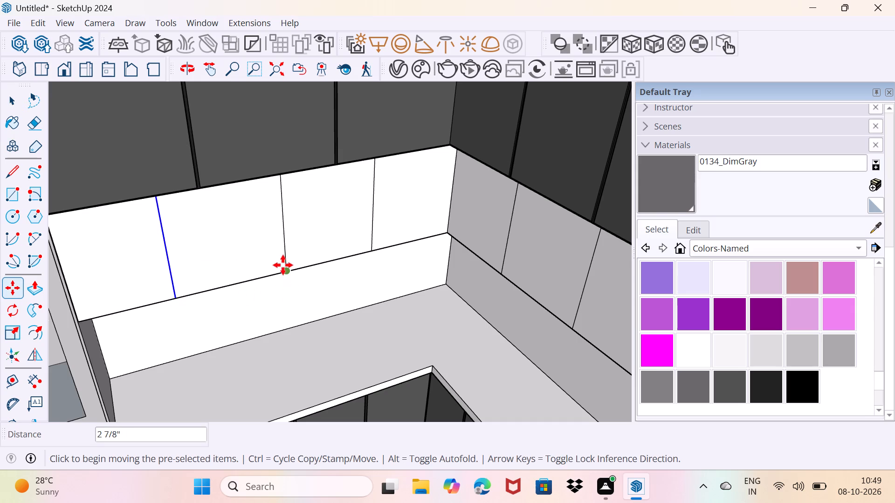
Move the middle dividing line on the tall unit's side of the extension about 6" toward the tall unit.
key("space")
left_click(284, 262)
key("m")
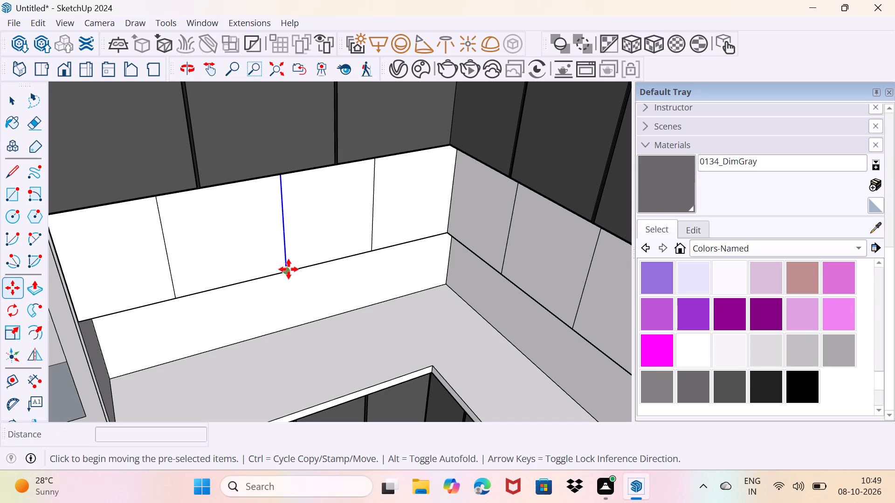
left_click(289, 273)
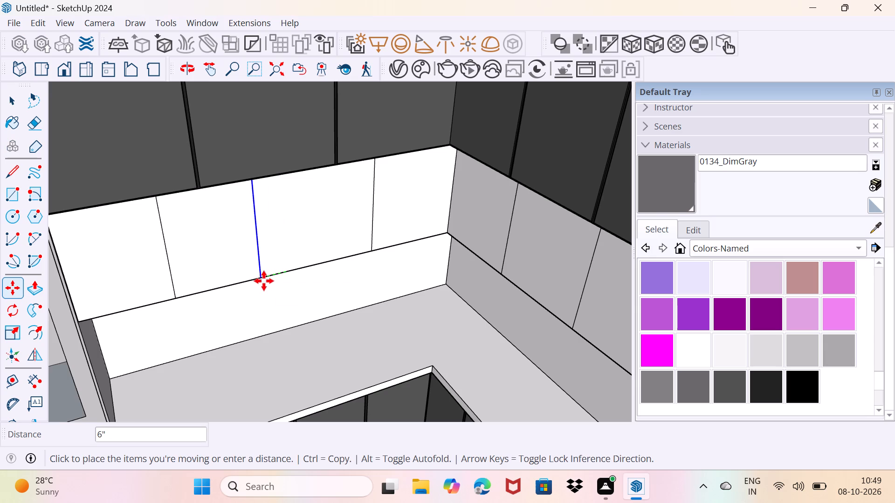
left_click(257, 282)
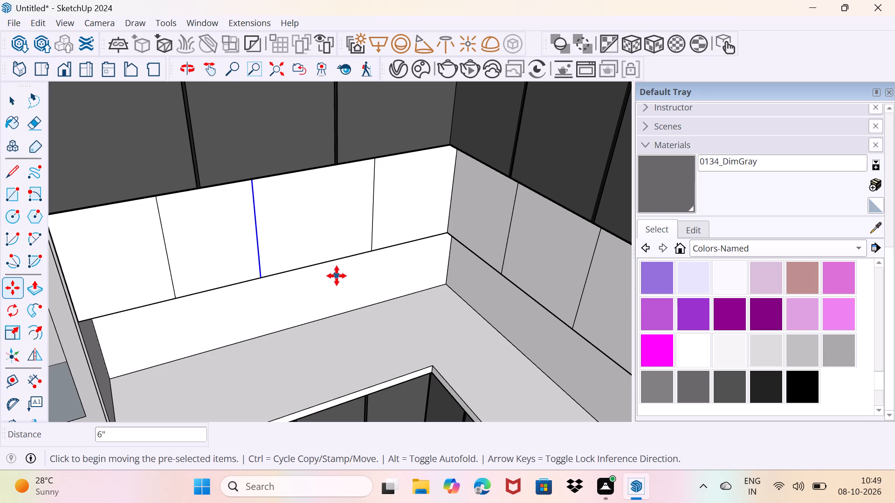
key("space")
Move the adjoining wall extension's dividing line nearest its free end about 2 1/16" toward that end.
scroll(330, 277, "down", 4)
scroll(274, 290, "down", 2)
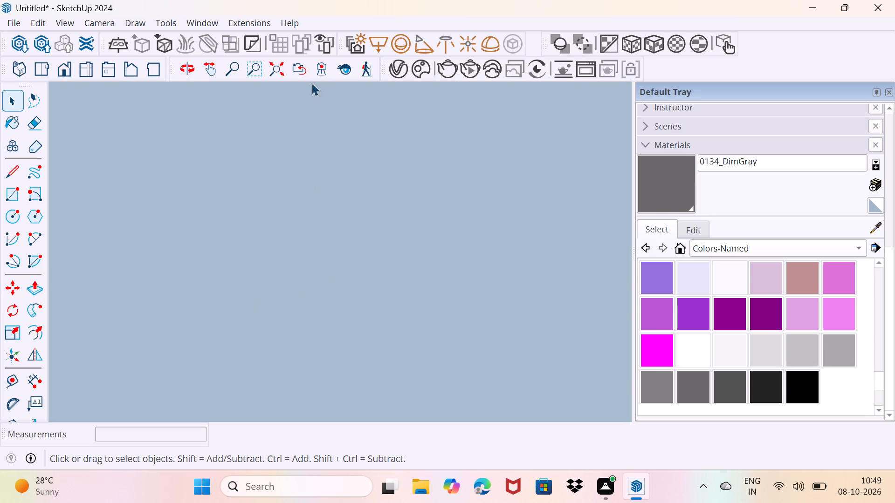
left_click(285, 67)
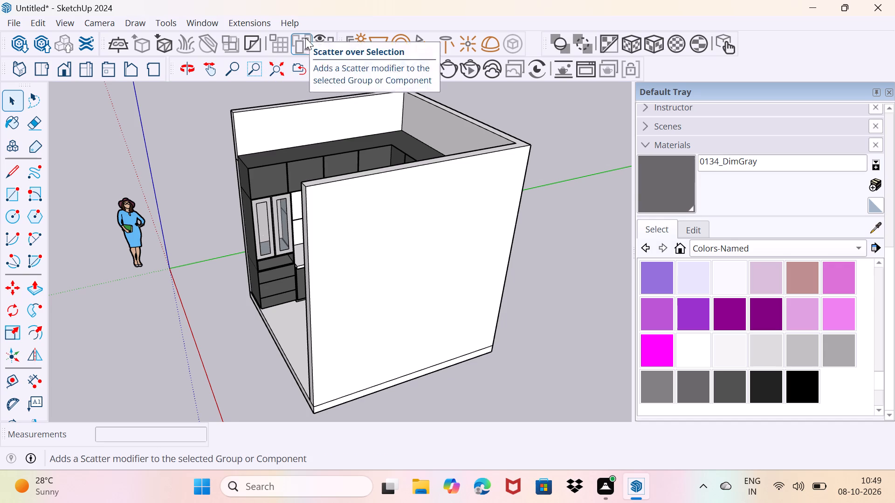
middle_click_drag(250, 253, 394, 202)
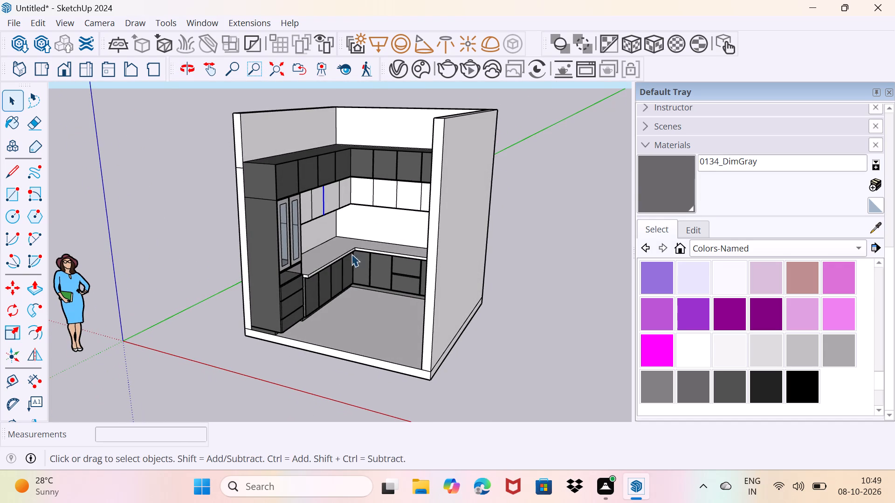
left_click_drag(343, 312, 360, 296)
scroll(360, 203, "up", 8)
middle_click_drag(368, 228, 389, 236)
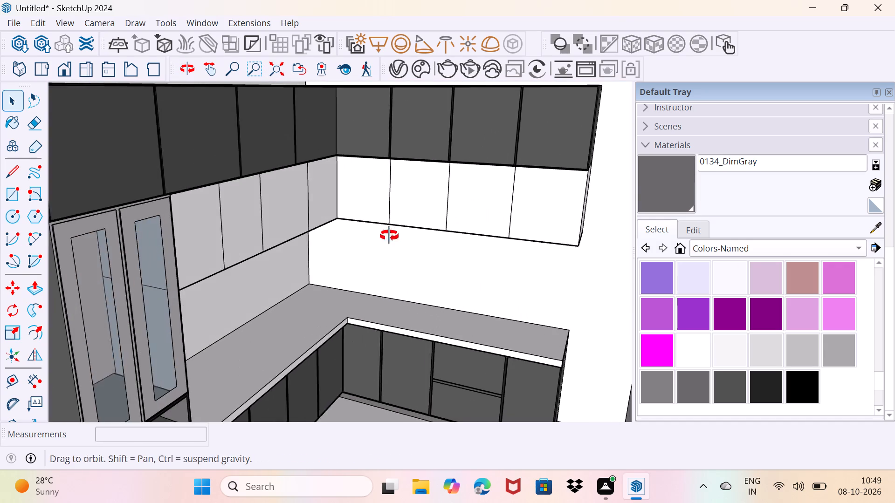
middle_click_drag(389, 236, 444, 251)
scroll(415, 210, "up", 3)
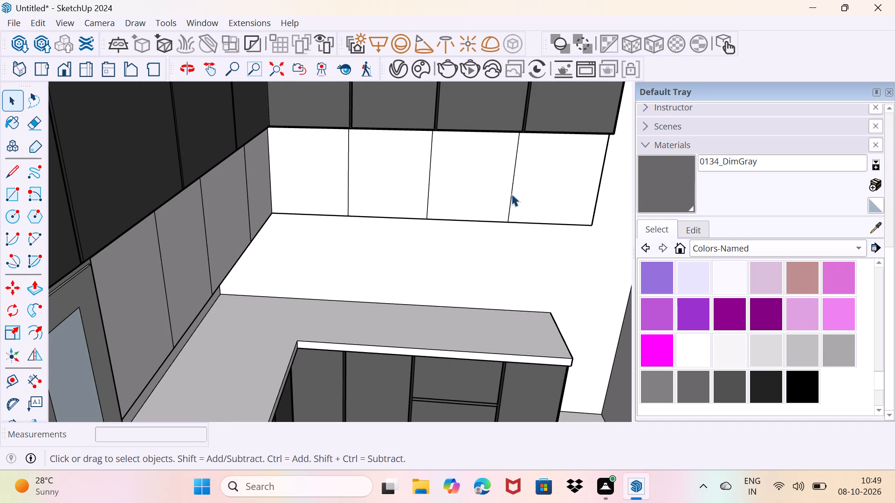
left_click(511, 194)
key("m")
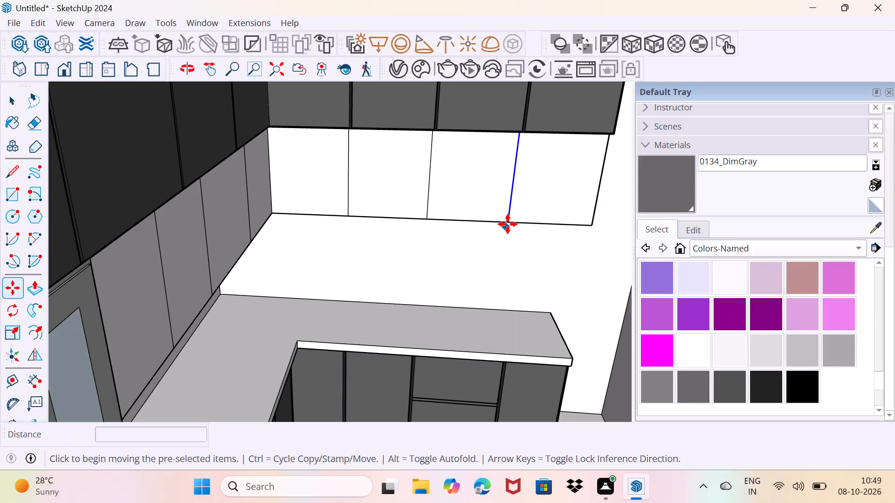
left_click(508, 224)
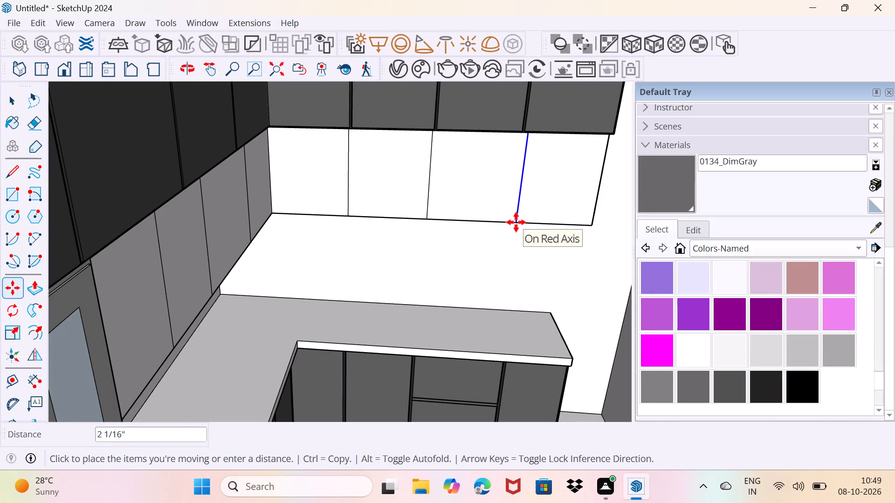
left_click(516, 222)
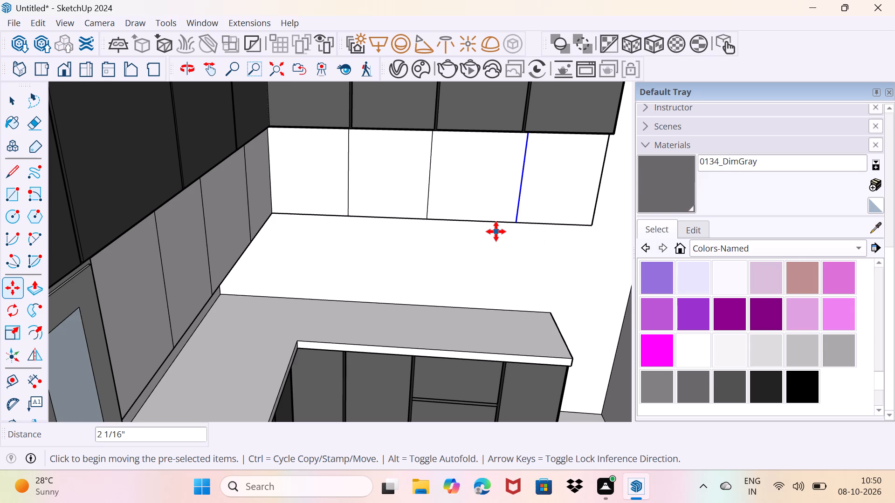
key("space")
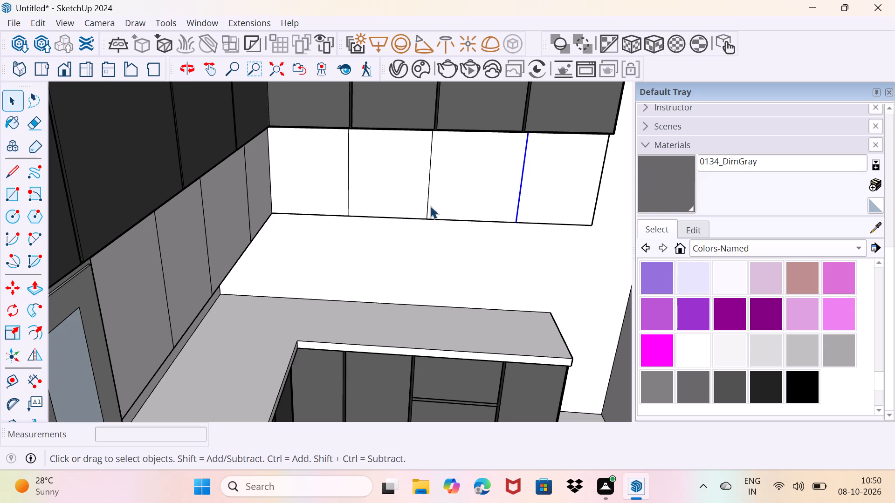
Move the middle dividing line on the adjoining wall's extension face slightly toward the free end.
left_click(427, 203)
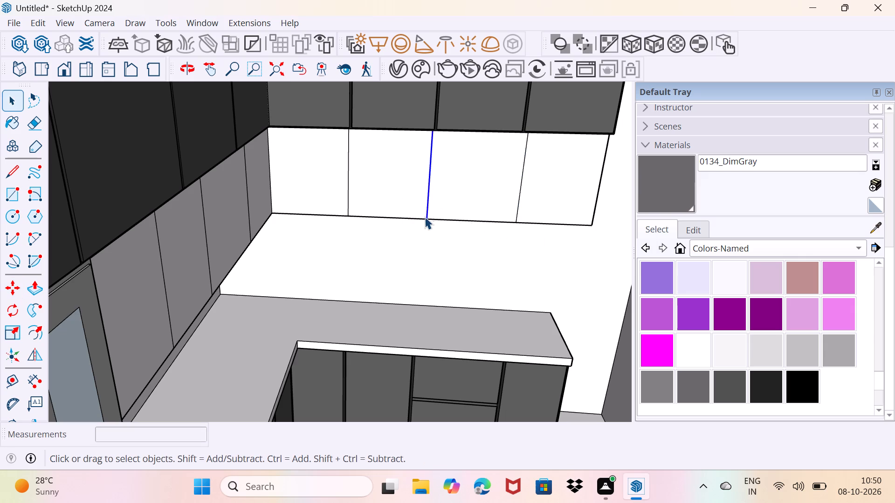
key("m")
left_click(427, 219)
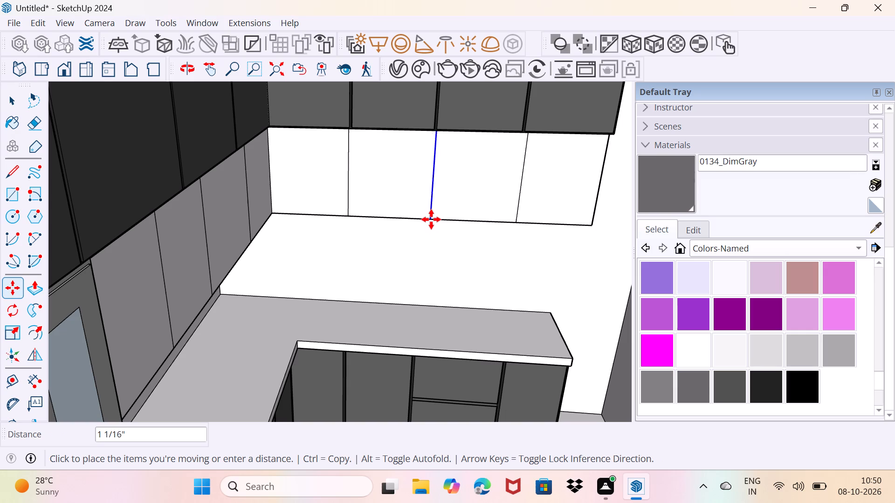
left_click(434, 220)
key("space")
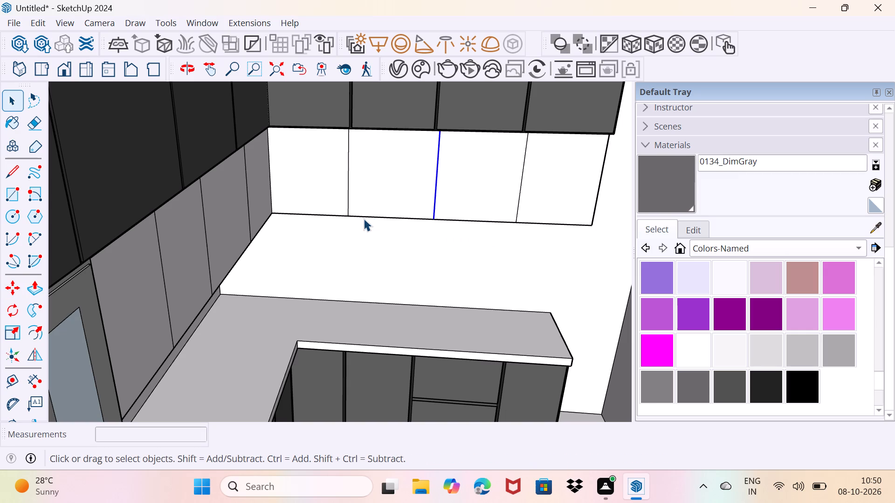
Move the adjoining wall extension's dividing line nearest the inner corner about 6" toward the corner.
left_click(346, 205)
key("m")
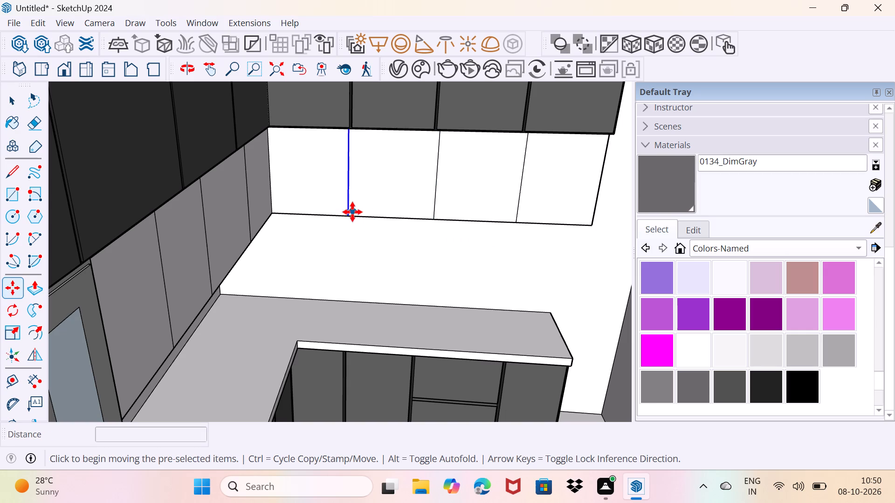
left_click(351, 214)
left_click(334, 214)
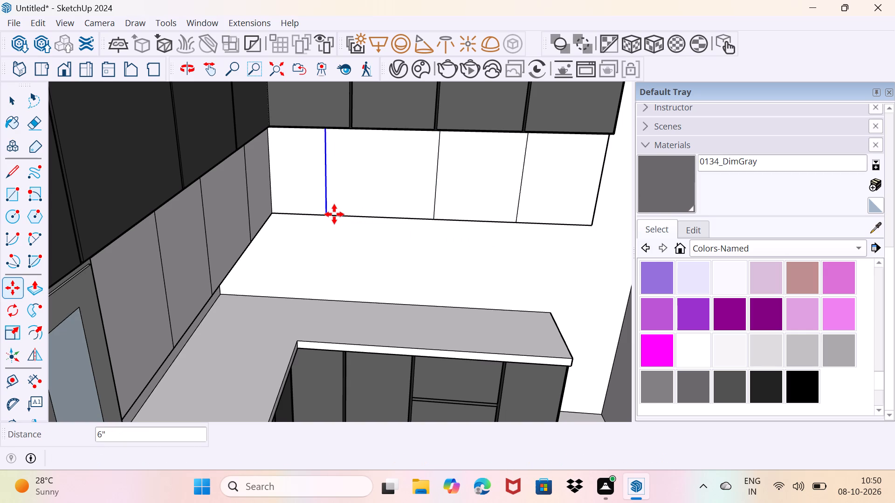
Divide the adjoining wall extension's second panel from the inner corner into two equal panels by copying its dividing line at half spacing.
key("space")
middle_click_drag(332, 202, 349, 231)
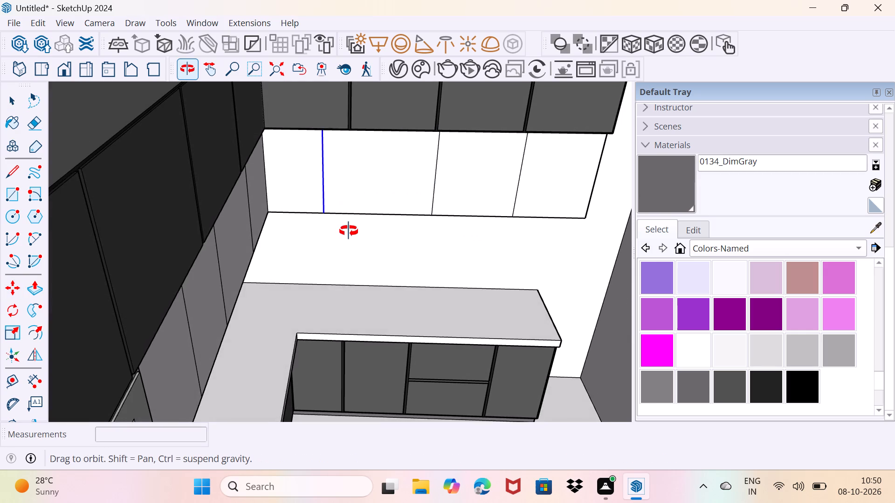
middle_click_drag(349, 231, 344, 223)
left_click_drag(330, 268, 358, 243)
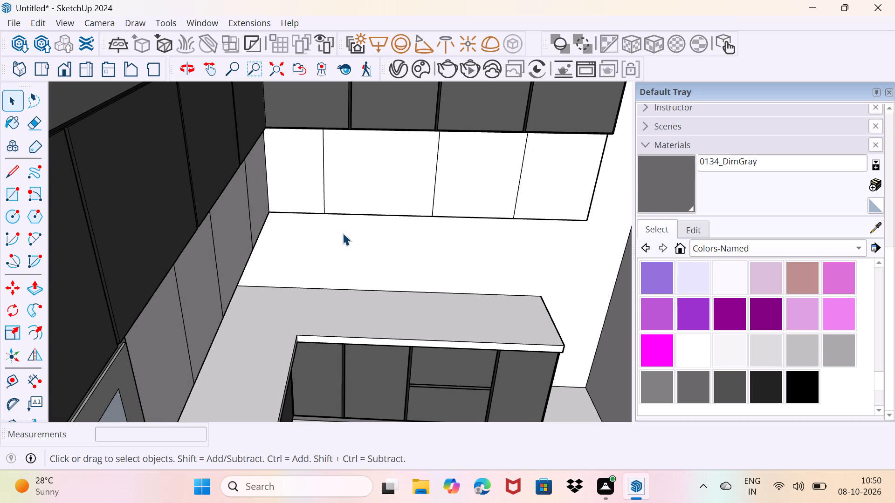
left_click(325, 187)
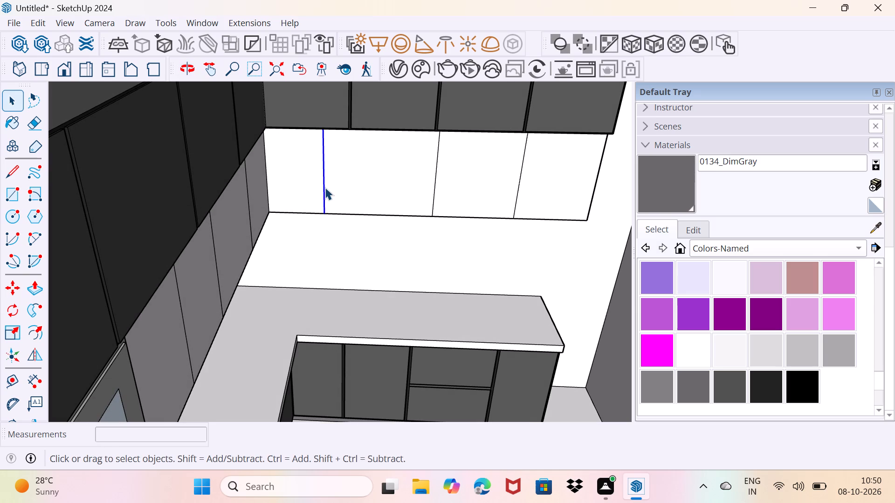
key("m")
left_click(322, 214)
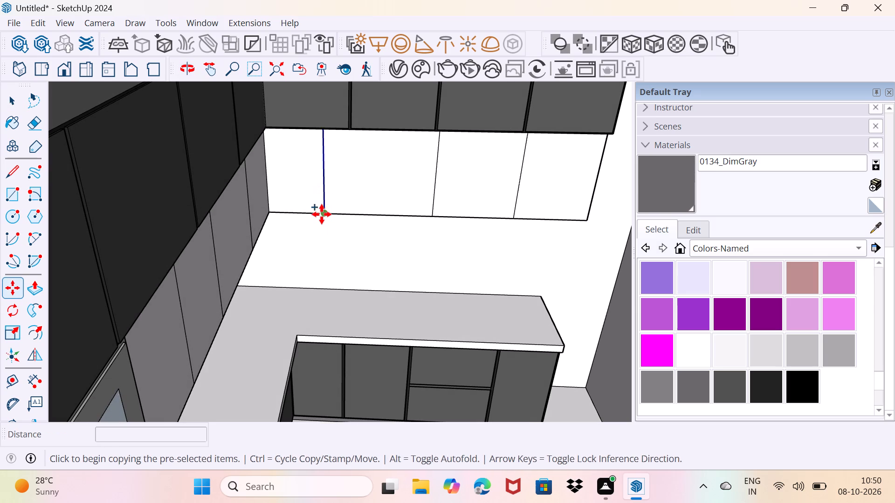
left_click(429, 215)
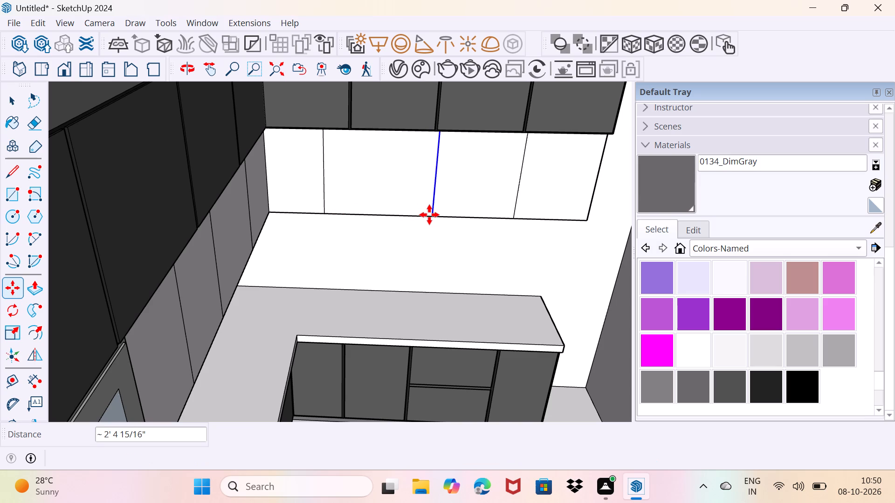
key("slash")
key("2")
key("Return")
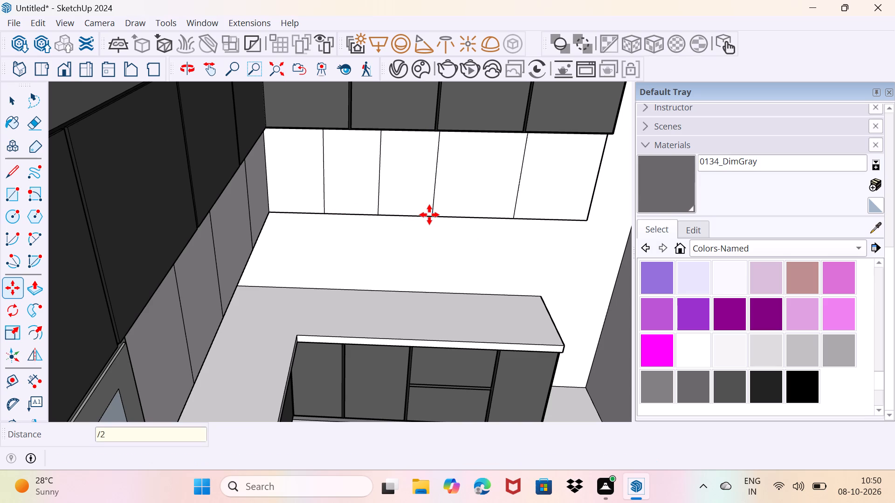
key("space")
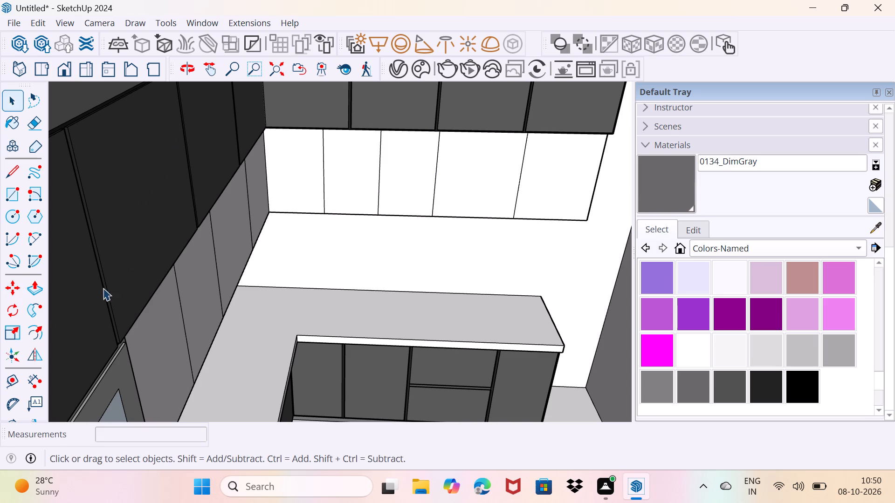
Offset the outlines of the two new half panels inward, the corner-side one about 7/8" and the other about 1 3/16".
left_click(26, 333)
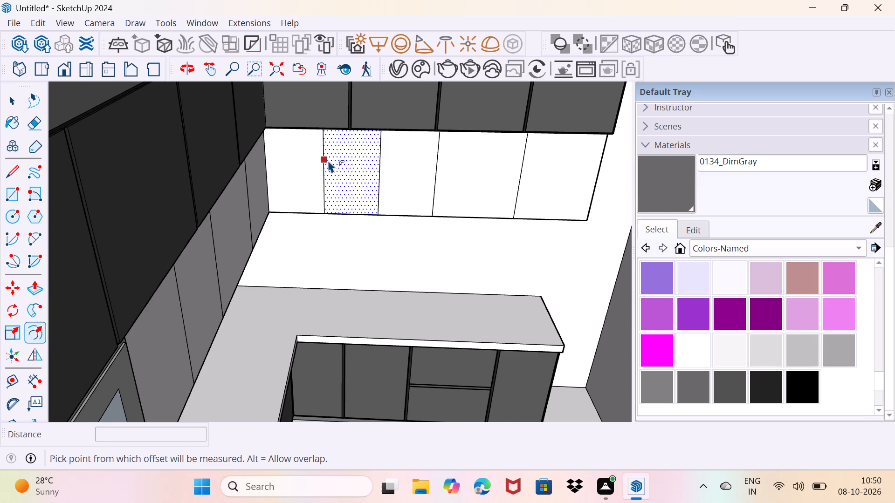
left_click(330, 139)
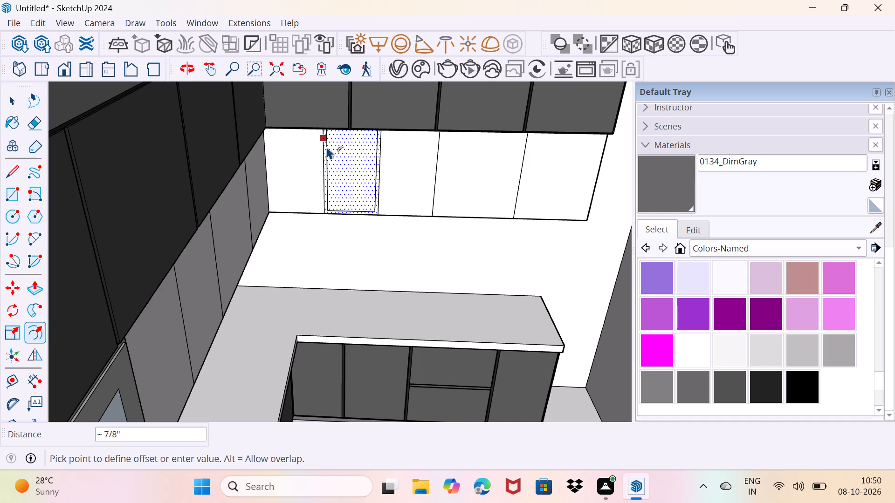
left_click(327, 147)
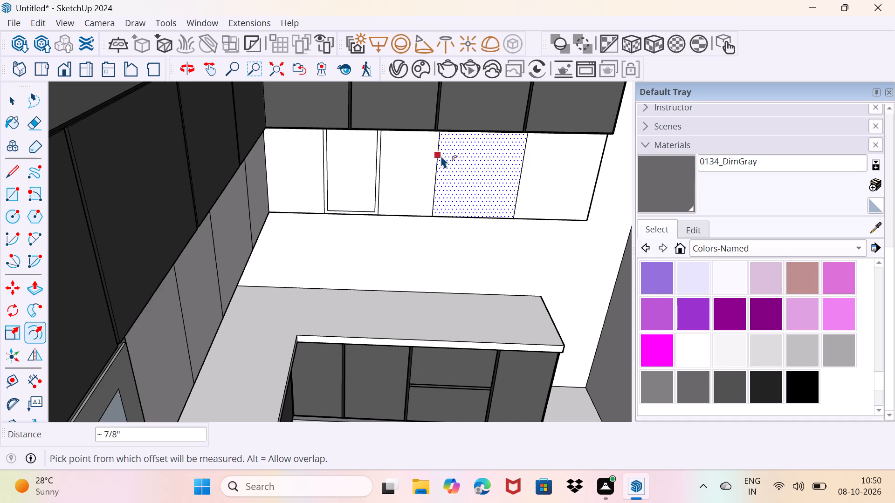
left_click(432, 155)
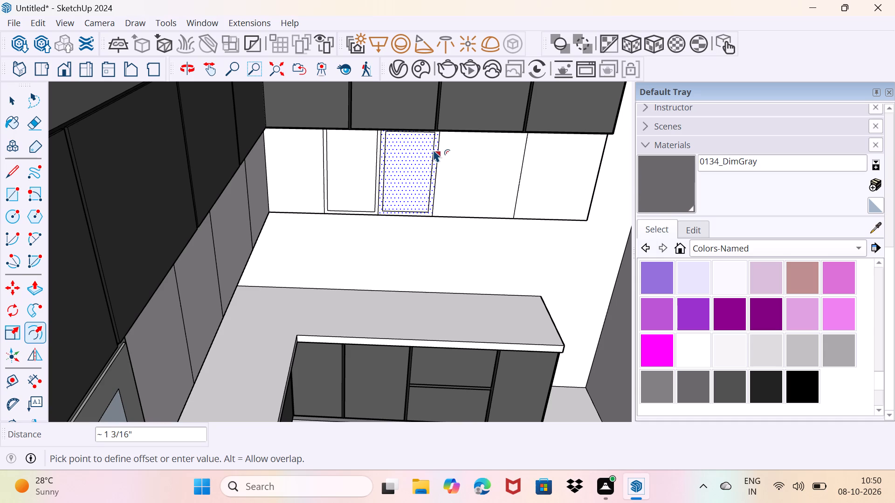
left_click(434, 150)
scroll(388, 204, "up", 3)
key("space")
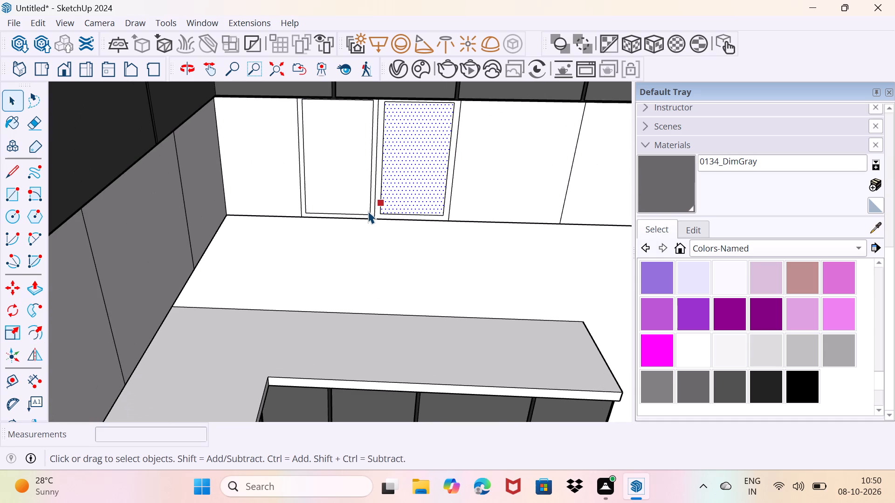
key("Escape")
Erase the dividing line between the two inset panel frames on the adjoining wall extension.
scroll(370, 211, "up", 1)
key("space")
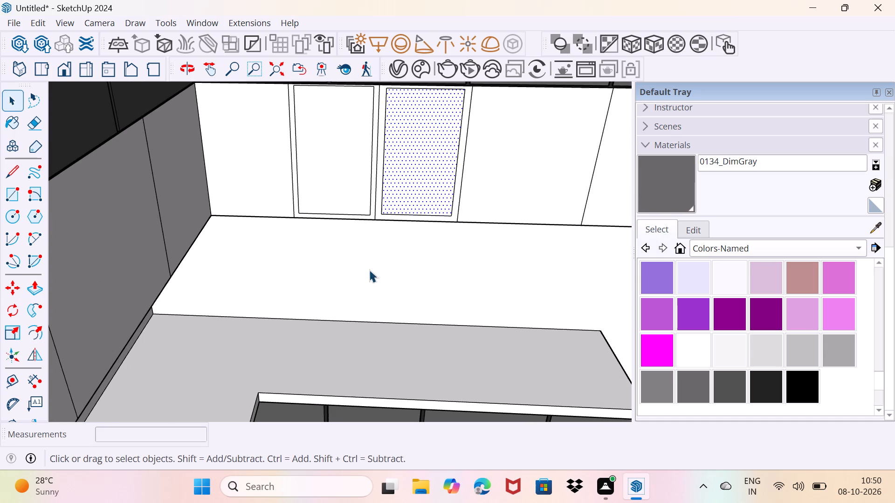
left_click_drag(368, 274, 376, 261)
scroll(377, 206, "up", 2)
key("e")
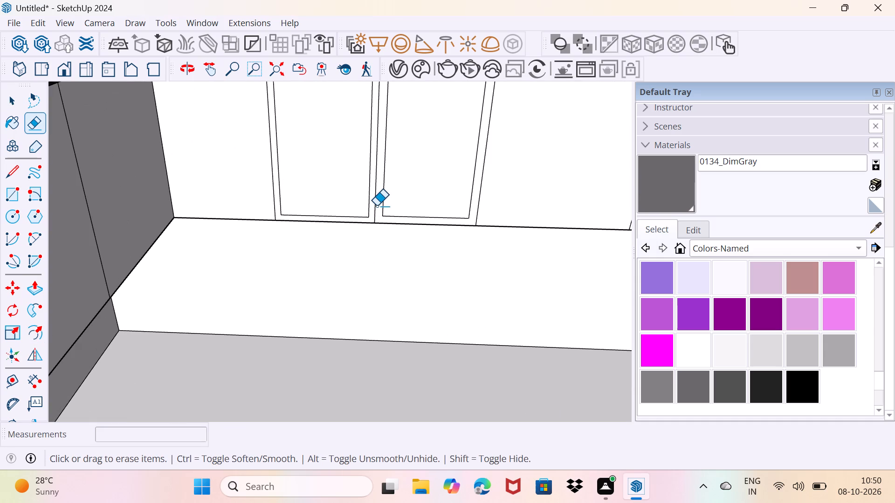
left_click(373, 207)
Paint the frame around the two inset panels on the adjoining wall extension with 0135_DarkGray.
scroll(374, 215, "down", 5)
middle_click_drag(372, 224, 364, 230)
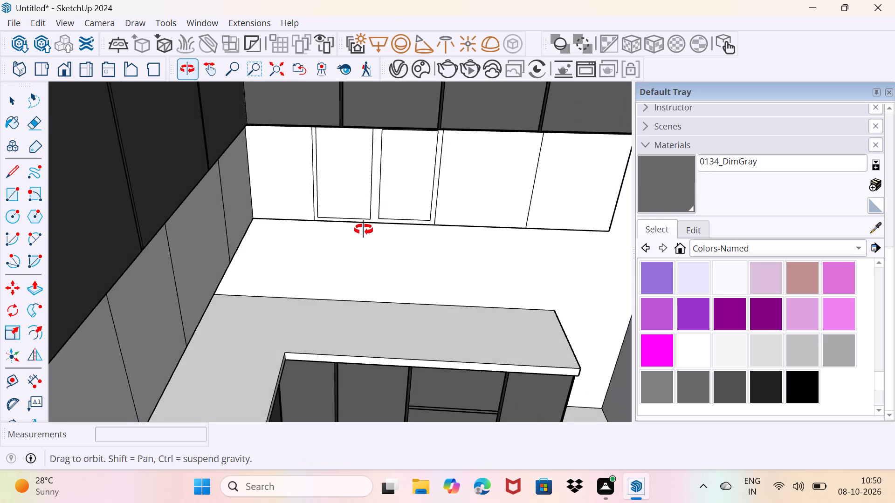
middle_click_drag(364, 230, 344, 252)
left_click(736, 391)
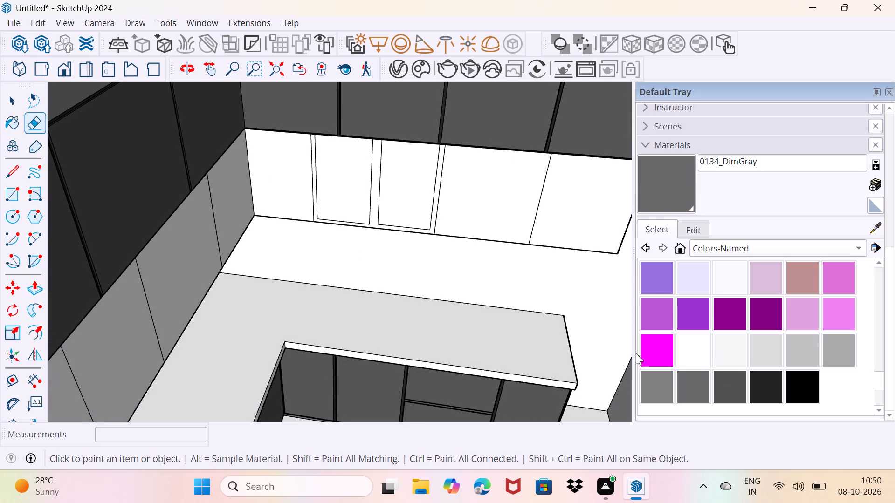
left_click(372, 218)
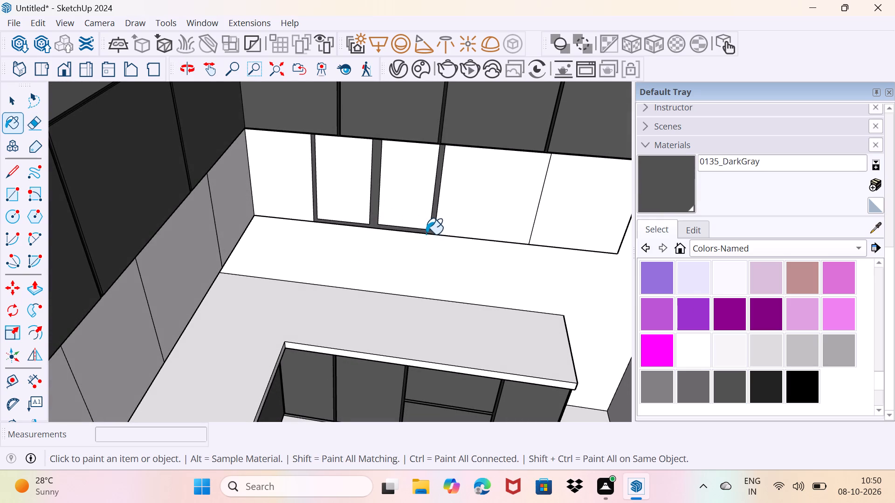
scroll(221, 215, "up", 2)
scroll(220, 215, "down", 3)
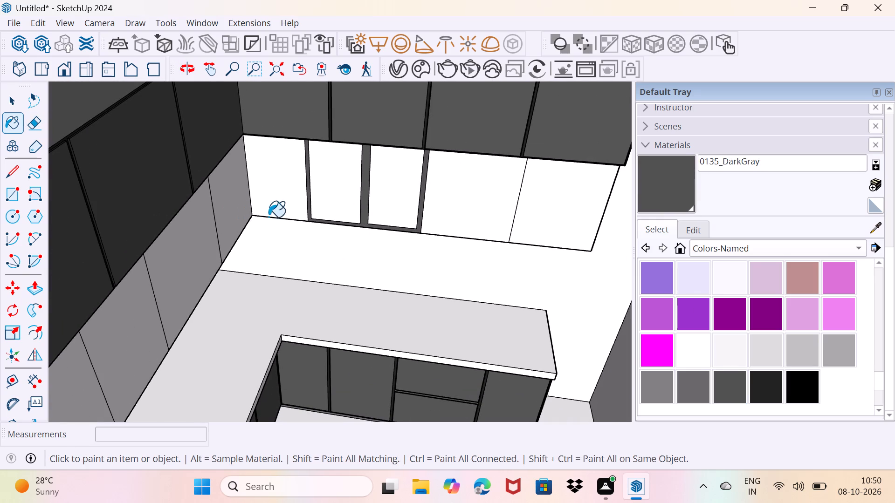
key("Escape")
key("space")
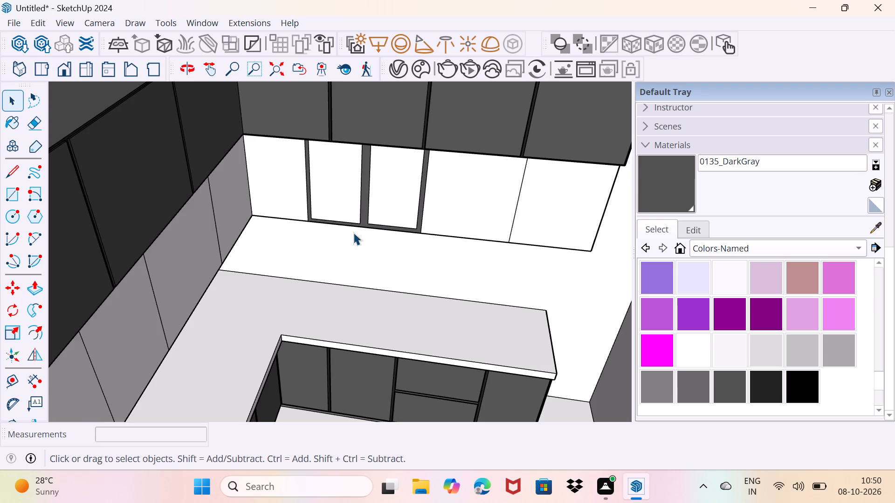
Split the tall-unit side extension's second panel from the inner corner into equal upper and lower halves by copying its bottom edge at half height.
scroll(329, 254, "down", 3)
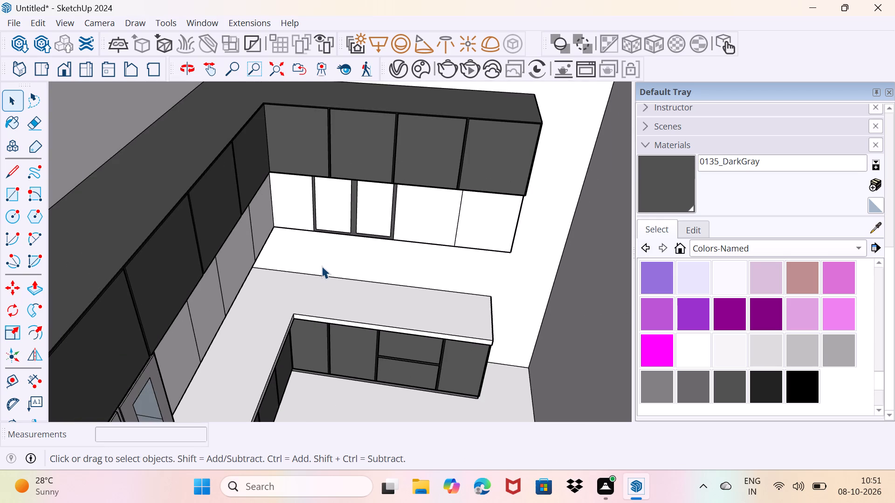
middle_click_drag(322, 266, 255, 262)
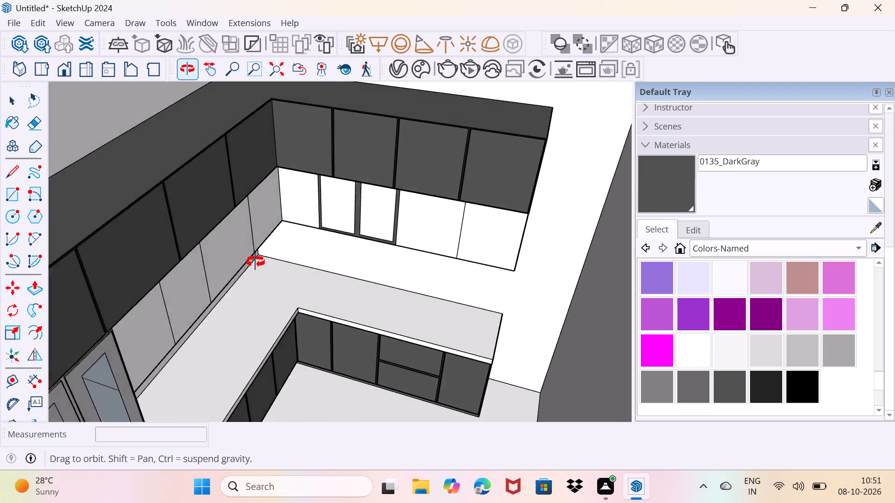
middle_click_drag(255, 262, 236, 239)
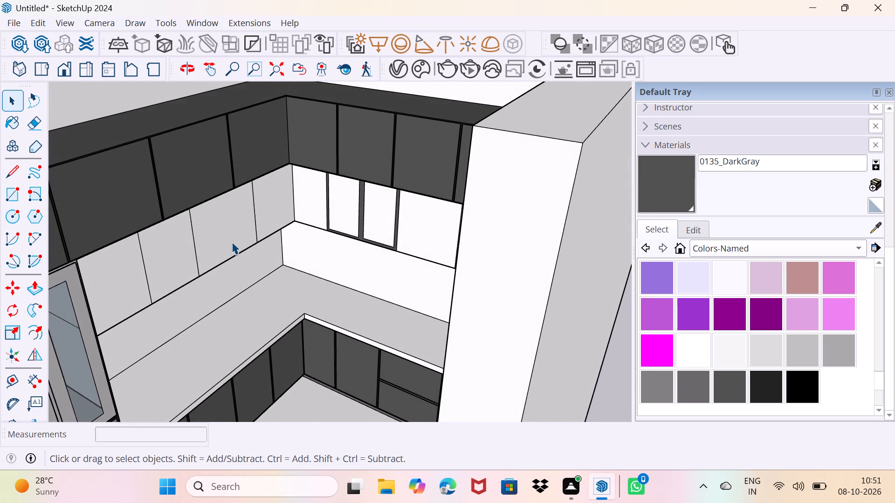
scroll(227, 243, "up", 8)
middle_click_drag(227, 243, 231, 187)
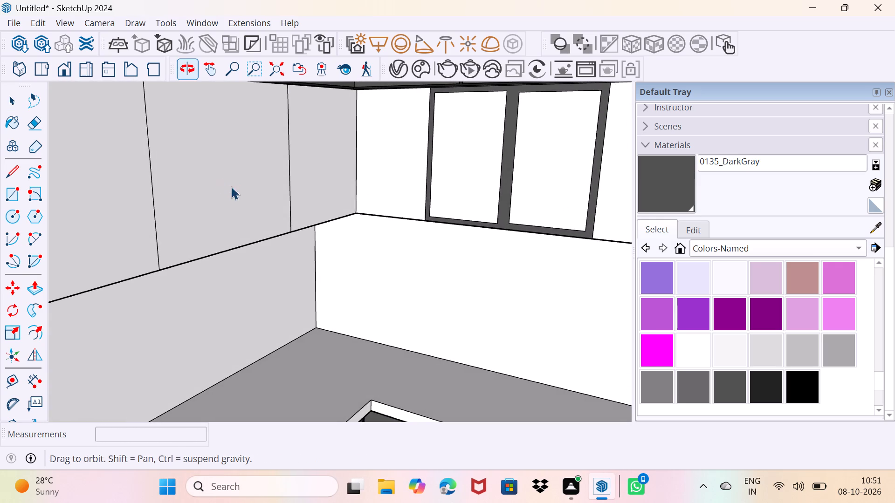
middle_click_drag(231, 187, 231, 188)
left_click(238, 245)
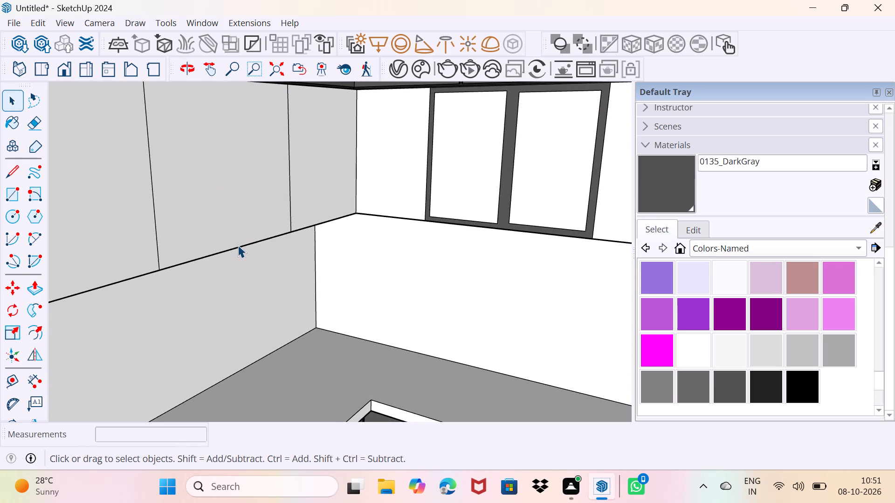
key("m")
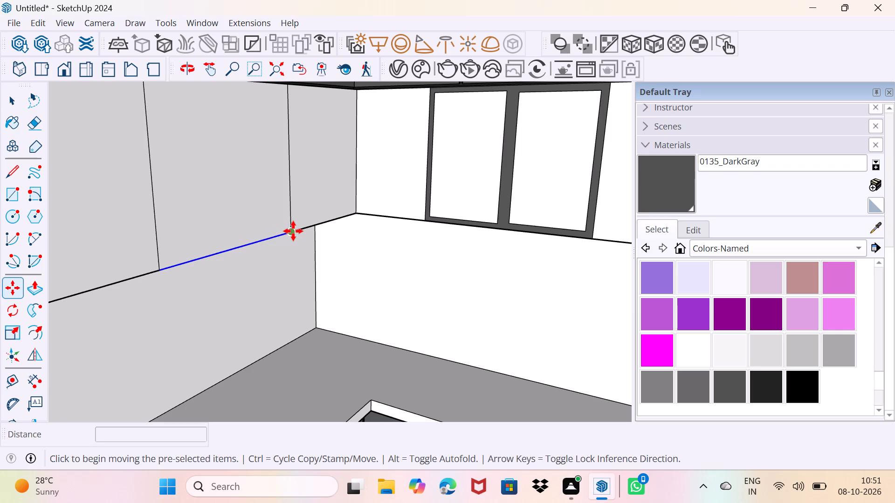
left_click(293, 231)
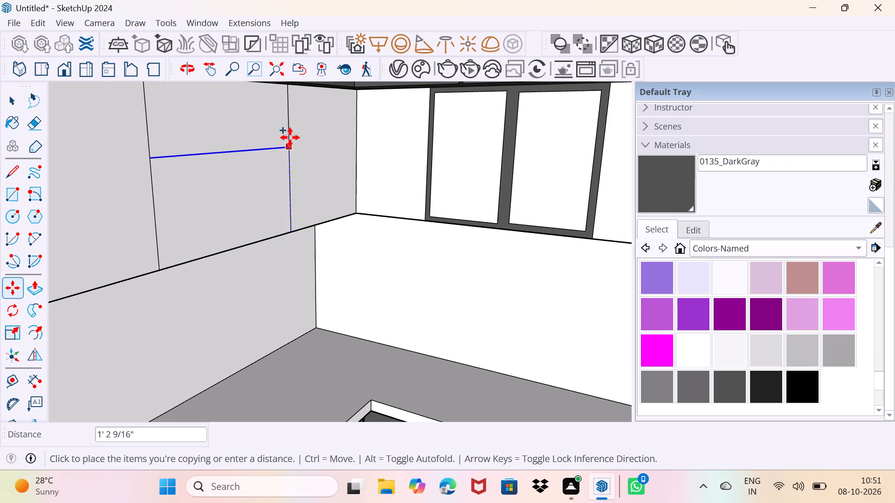
left_click(288, 89)
type("/2")
key("Return")
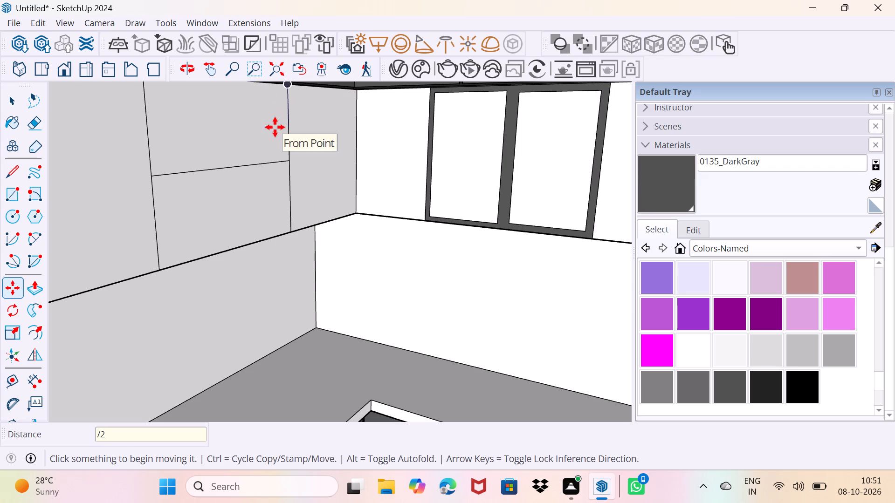
key("space")
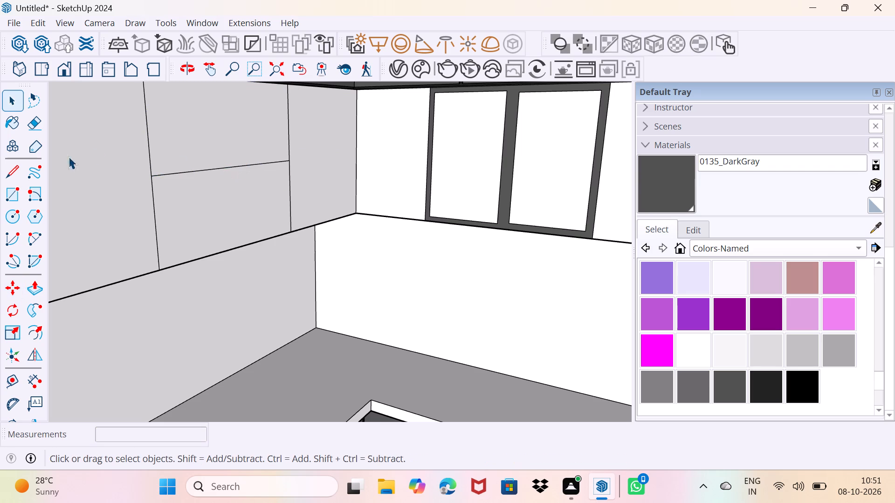
Offset the outlines of the upper and lower half panels on the tall unit's side inward by 0.5".
middle_click_drag(122, 195, 125, 227)
left_click(32, 327)
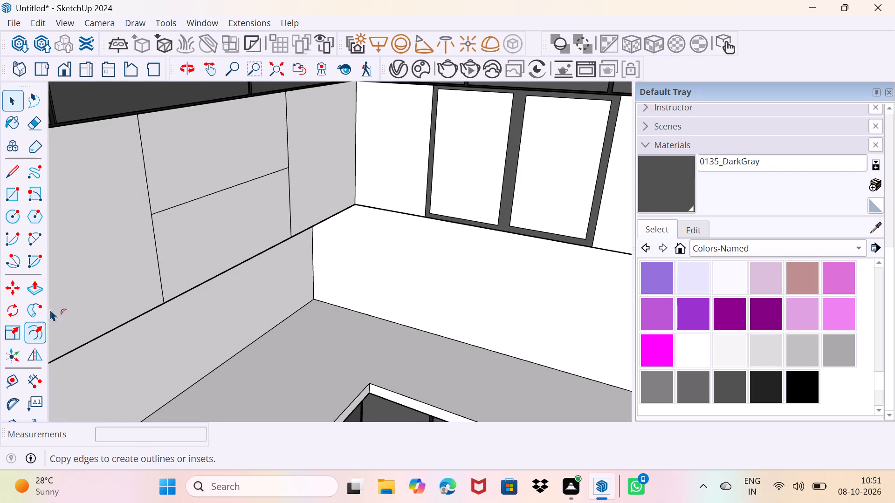
left_click(172, 251)
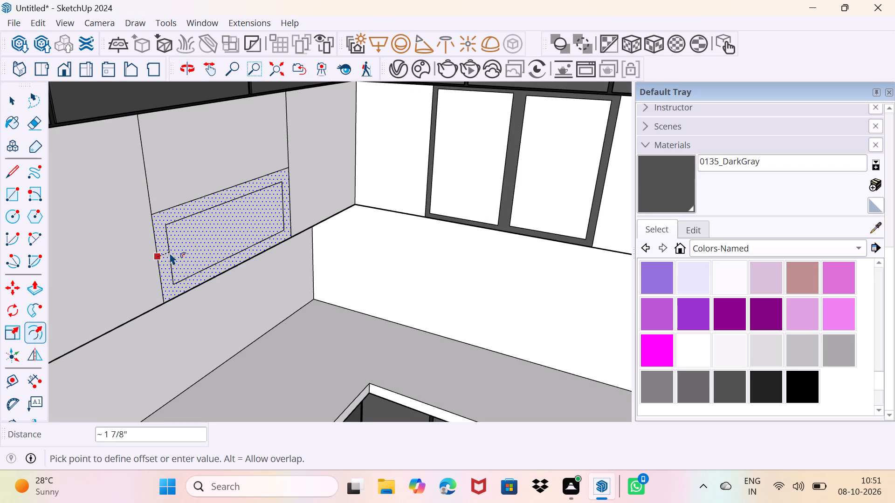
type("0.")
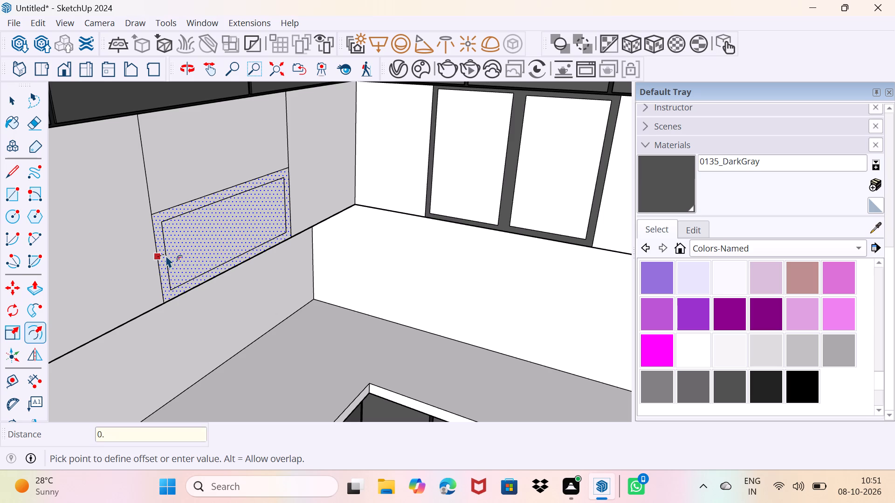
type("5\"")
key("Return")
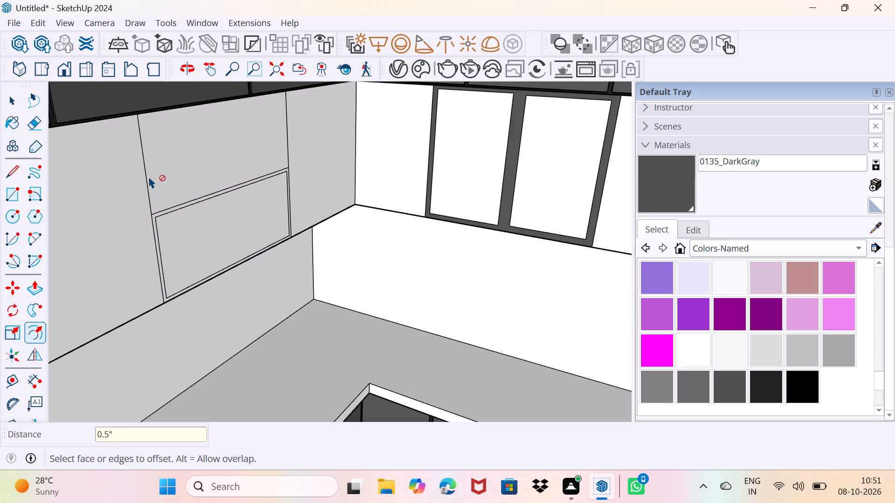
double_click(150, 167)
scroll(217, 176, "down", 2)
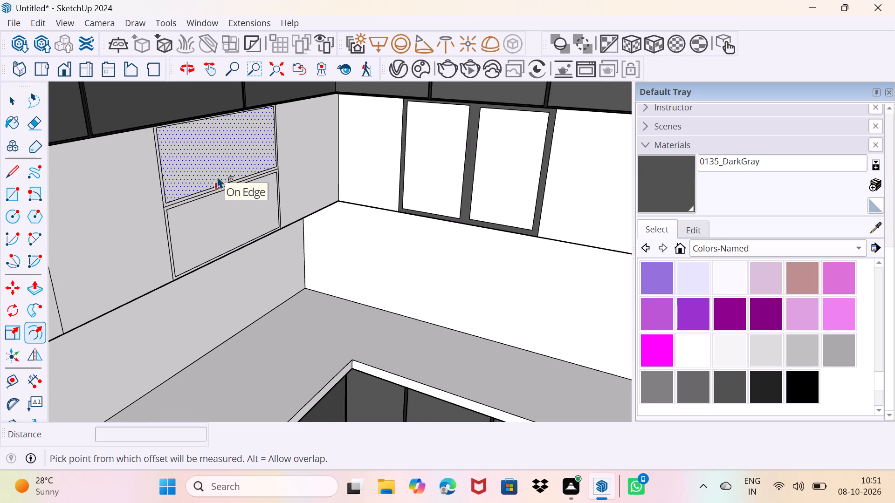
key("space")
left_click_drag(159, 276, 176, 259)
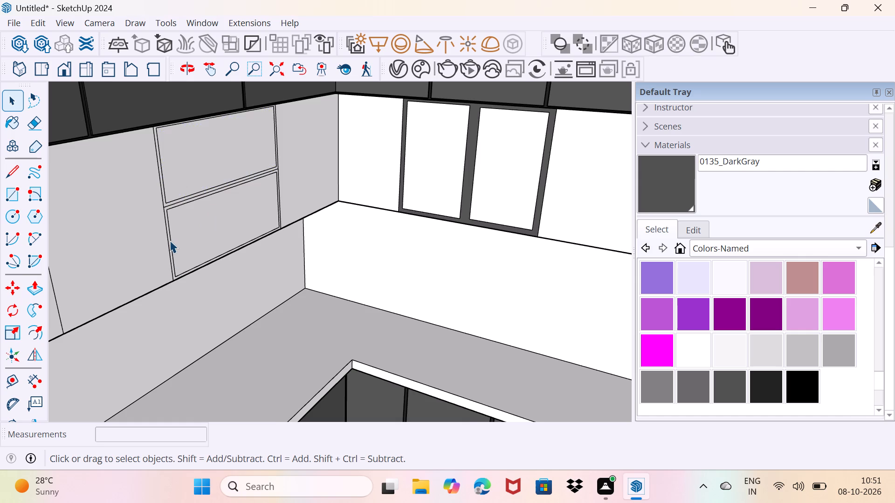
Erase the dividing line between the upper and lower inset panel frames on the tall-unit side extension.
scroll(170, 240, "down", 1)
scroll(172, 225, "up", 7)
key("e")
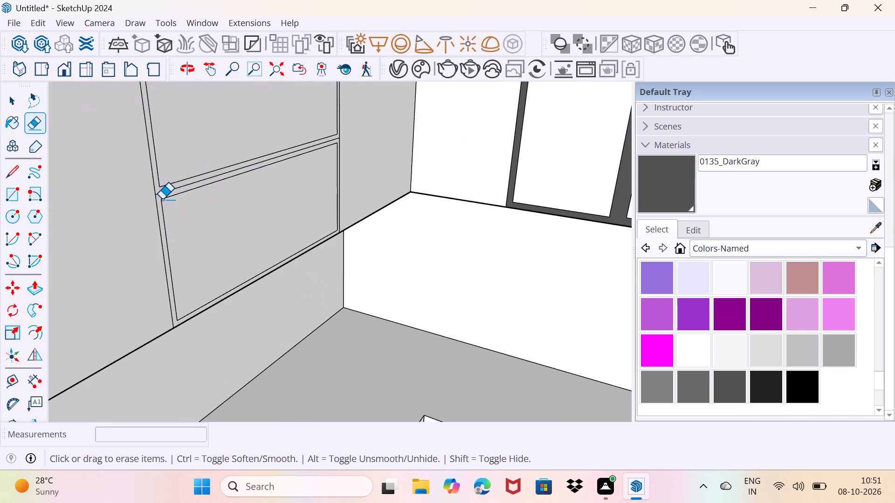
scroll(162, 199, "up", 4)
left_click(158, 190)
scroll(159, 190, "down", 5)
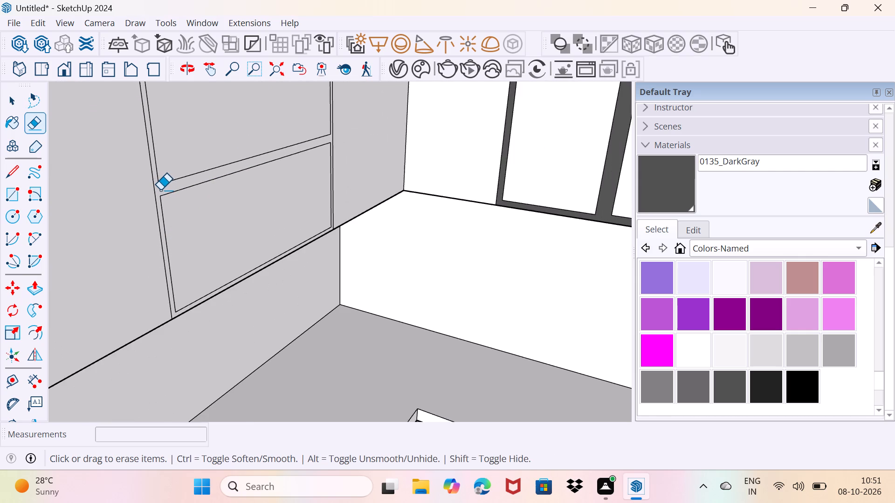
scroll(160, 190, "down", 2)
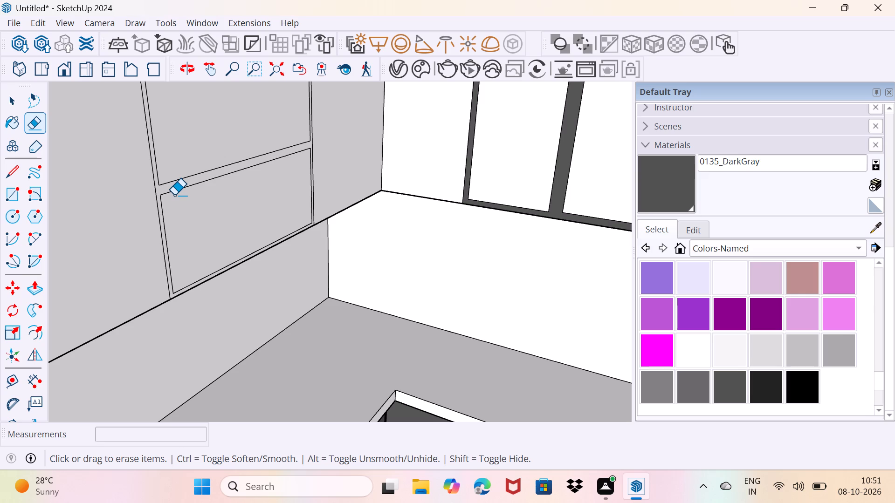
Pull the extension panel beside the glass-door tall unit outward by 1 1/16" and a further 0.2".
middle_click_drag(170, 196, 153, 240)
scroll(153, 240, "down", 6)
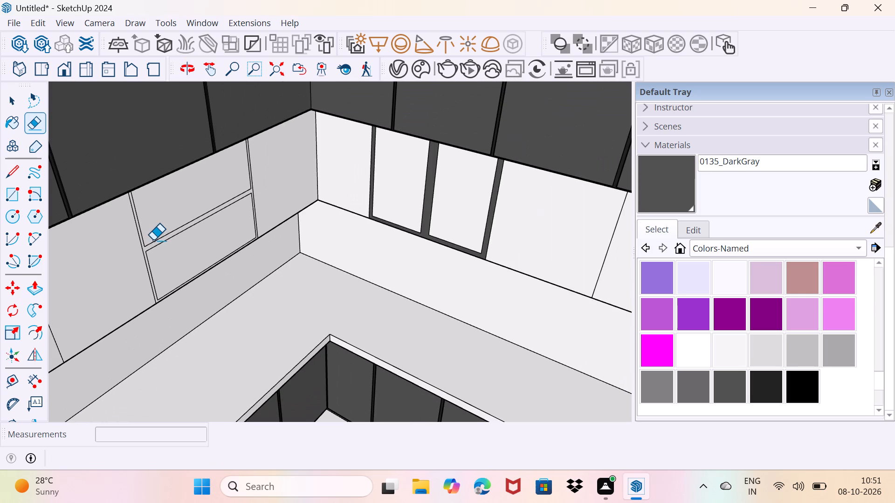
middle_click_drag(157, 250, 135, 232)
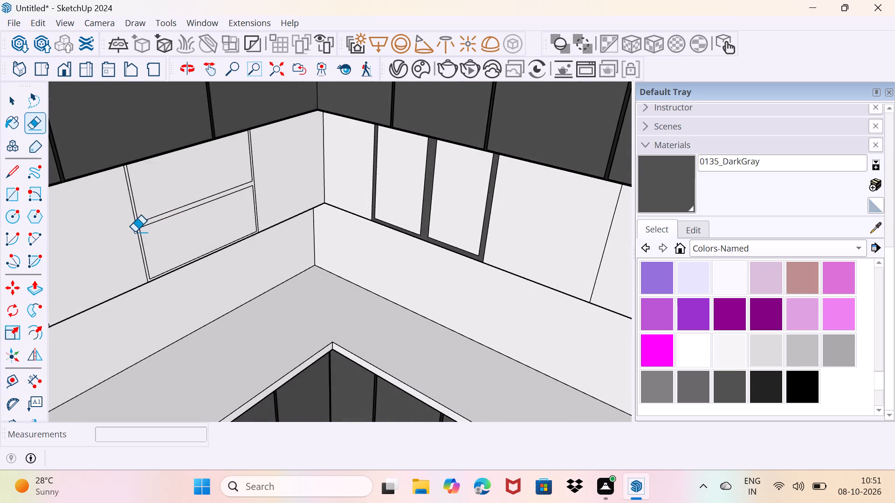
scroll(135, 232, "down", 4)
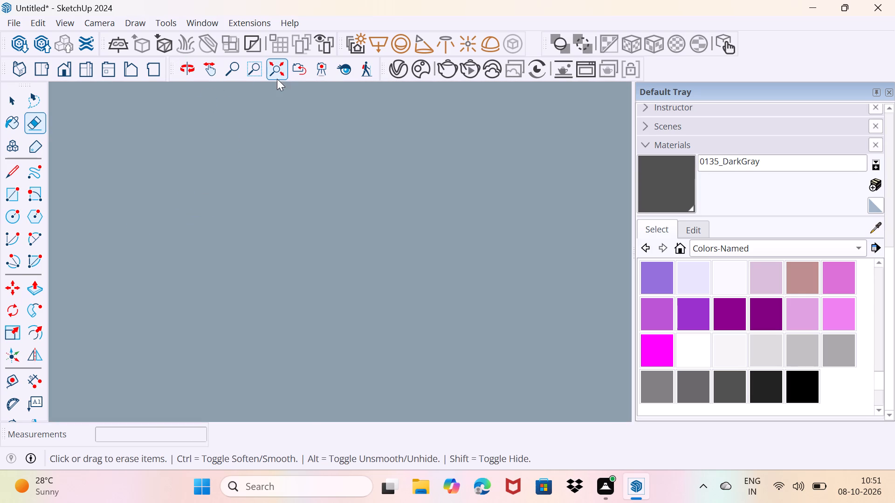
left_click(275, 76)
scroll(326, 224, "up", 8)
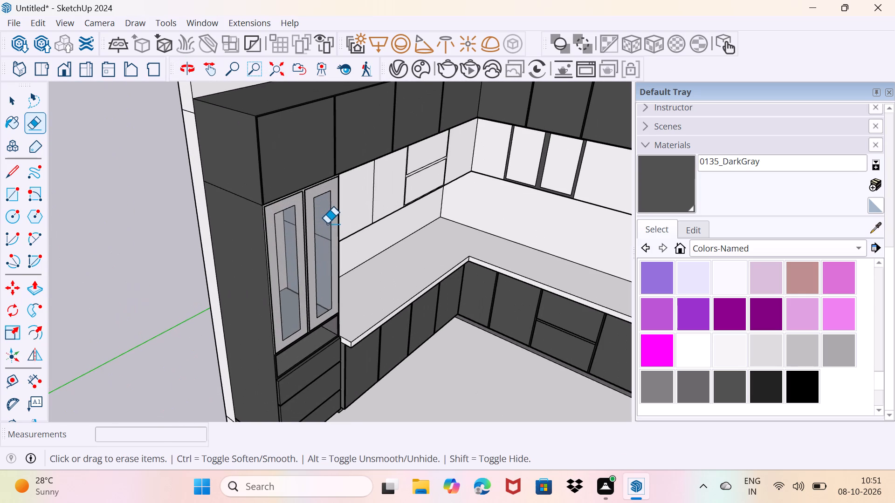
key("p")
left_click(351, 200)
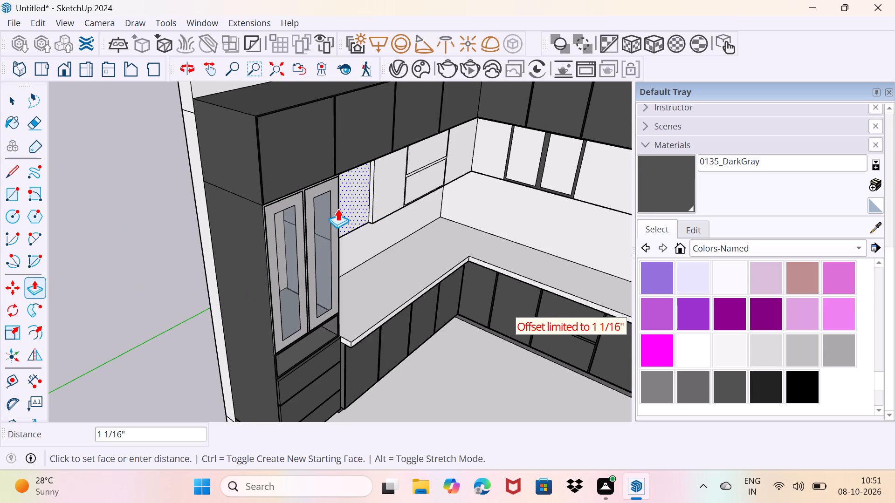
scroll(352, 209, "up", 9)
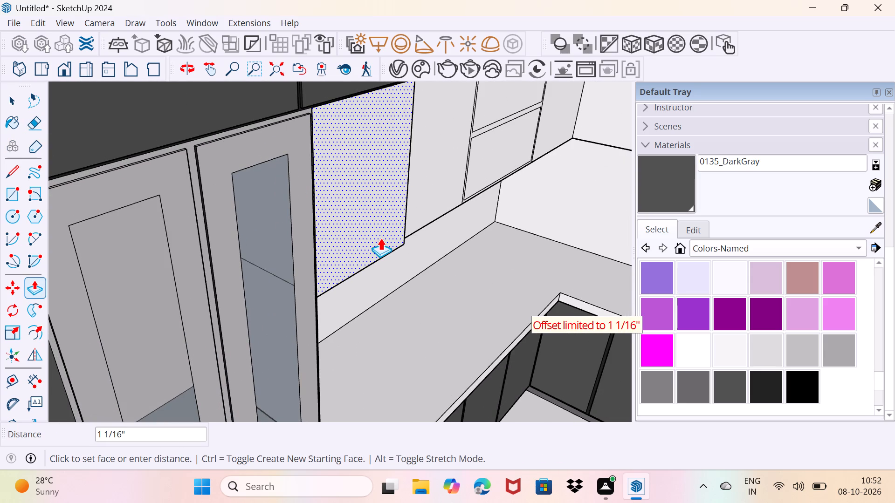
left_click(380, 238)
left_click(340, 223)
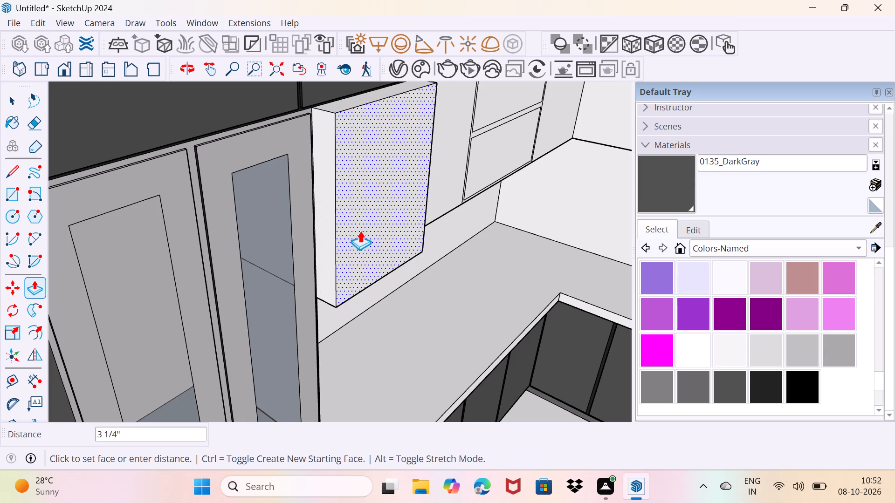
type("0.2\"")
key("Return")
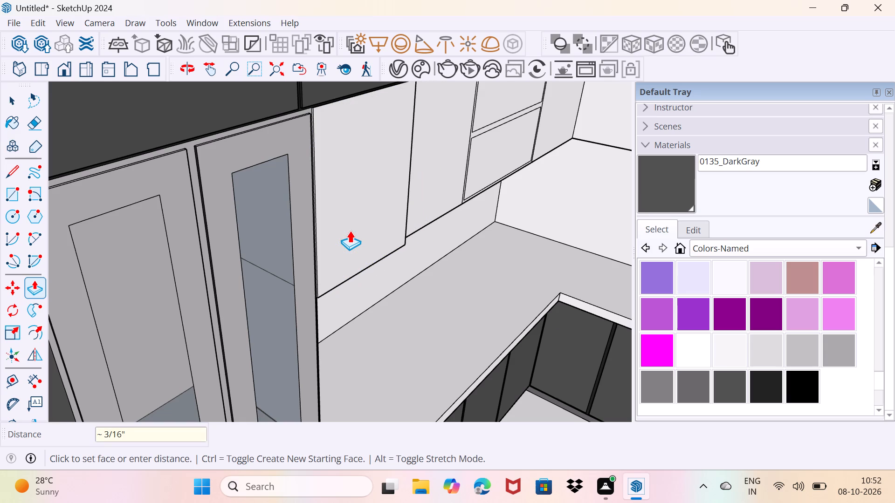
Repeat the 0.2" Push/Pull on the second panel, the lower and upper inset panels, and the inner-corner panel along the tall unit's side.
double_click(433, 170)
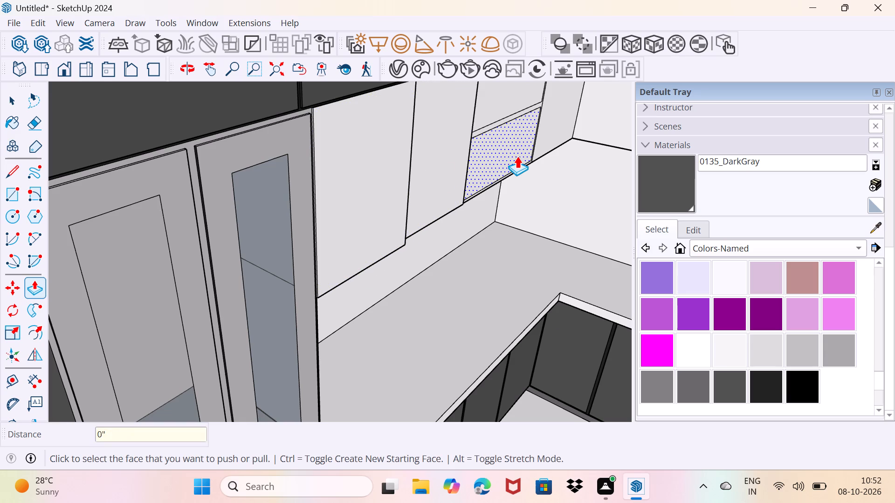
double_click(507, 148)
double_click(495, 97)
scroll(518, 114, "down", 1)
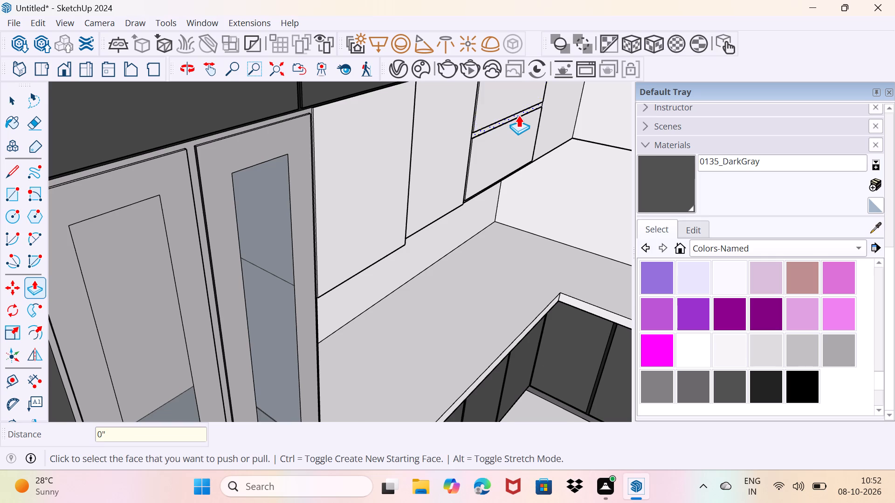
scroll(518, 115, "down", 1)
middle_click_drag(520, 116, 253, 182, "shift")
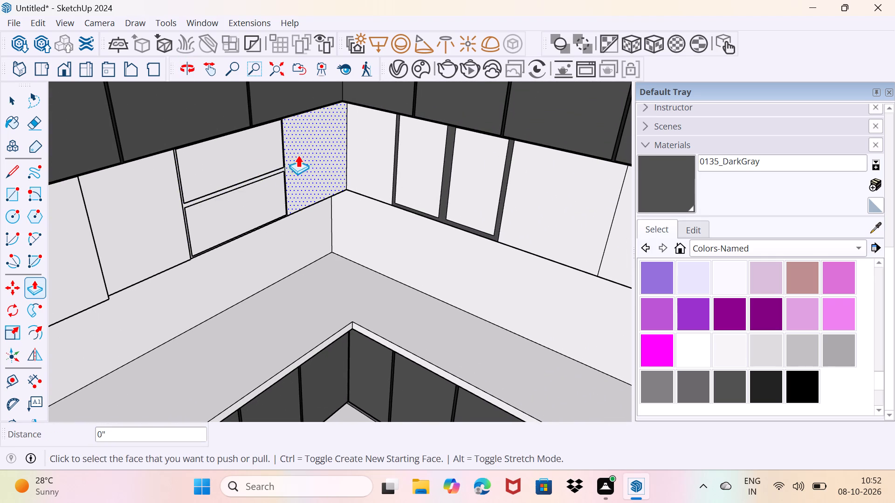
double_click(317, 145)
Repeat the 0.2" Push/Pull on the adjoining wall extension's inner-corner panel, two framed inset panels, and two plain outer panels.
double_click(382, 139)
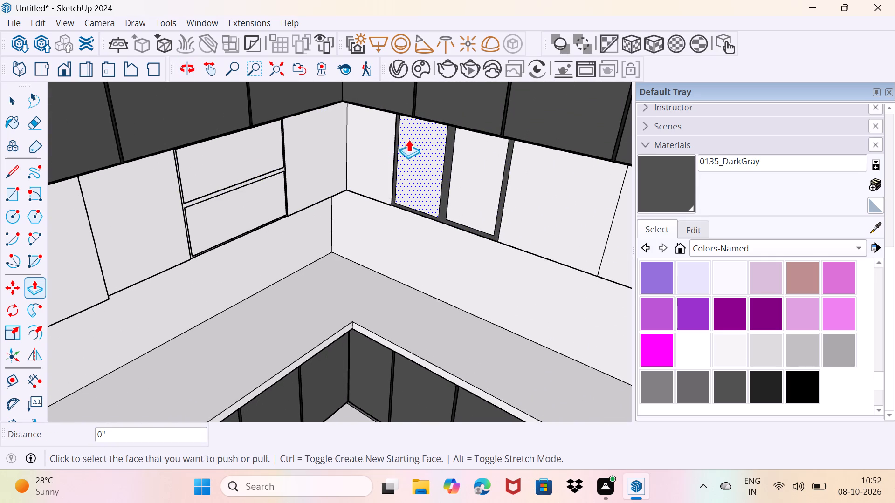
double_click(412, 140)
double_click(466, 154)
double_click(549, 179)
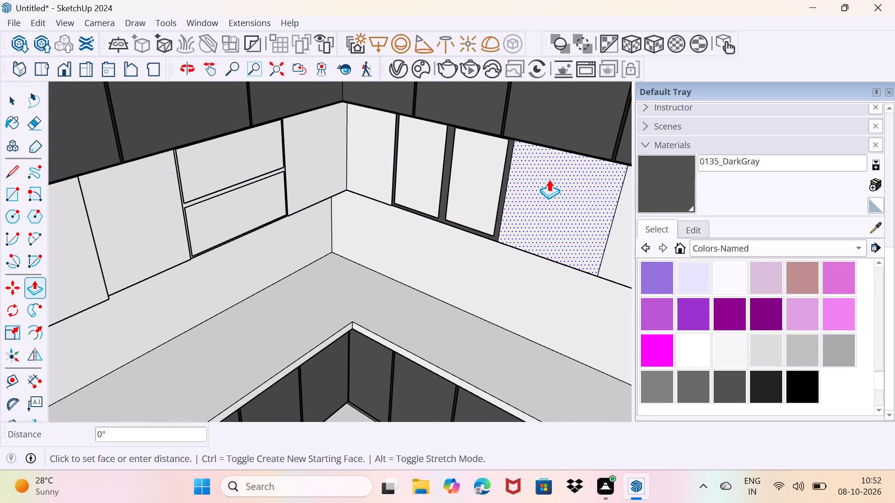
scroll(549, 179, "down", 3)
middle_click_drag(549, 179, 477, 164, "shift")
scroll(351, 150, "down", 1, "shift")
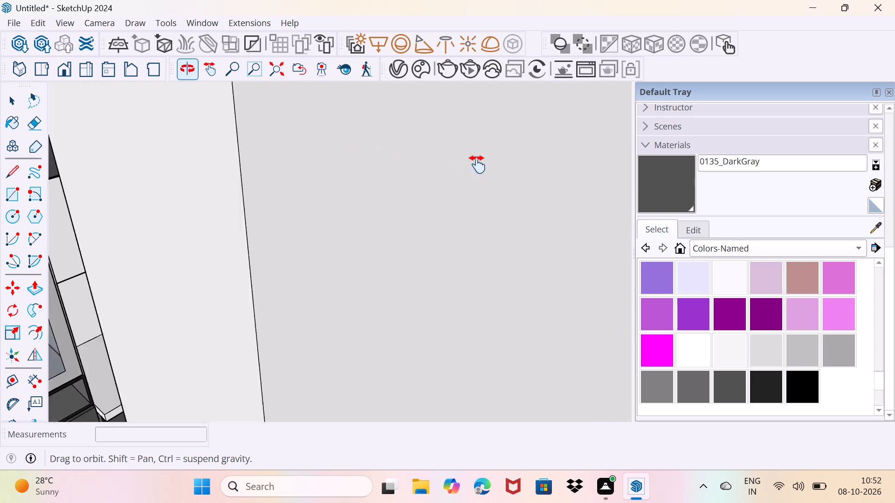
middle_click_drag(477, 164, 562, 184, "shift")
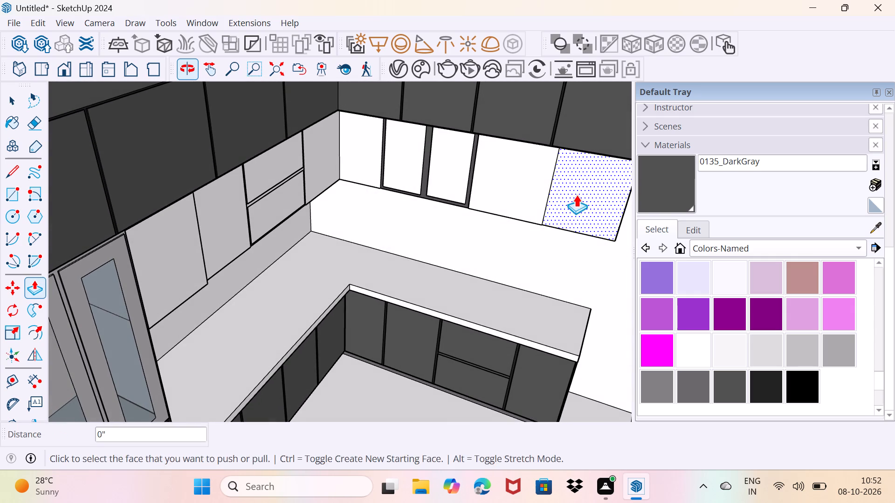
double_click(576, 194)
key("space")
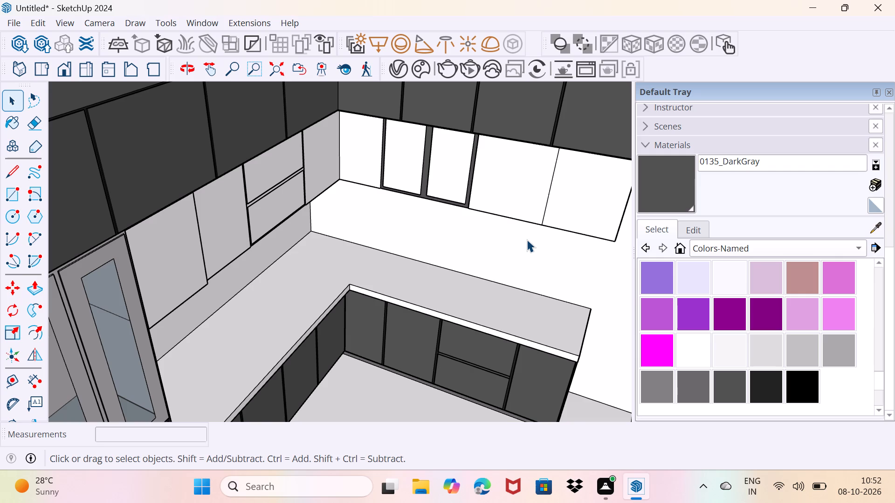
Paint the frame around the two inset panels on the adjoining wall extension with 0134_DimGray.
scroll(527, 239, "up", 3)
middle_click_drag(527, 239, 549, 232)
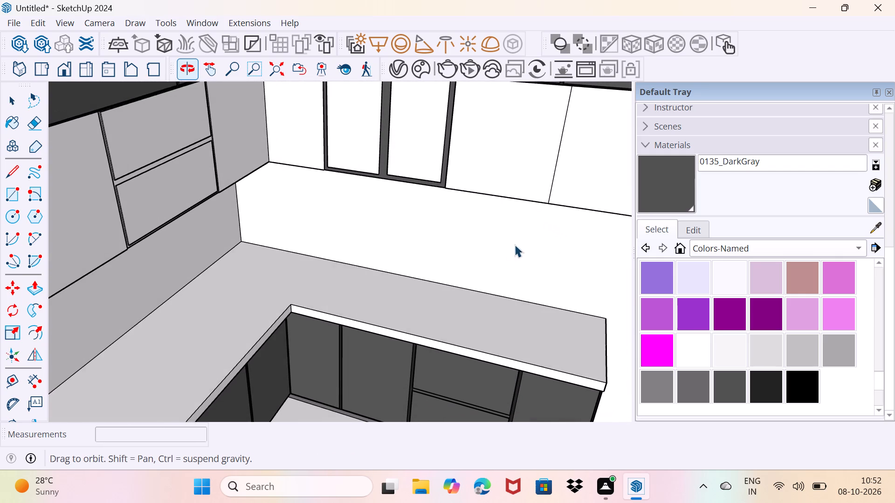
left_click(695, 379)
scroll(328, 167, "up", 5)
left_click(427, 165)
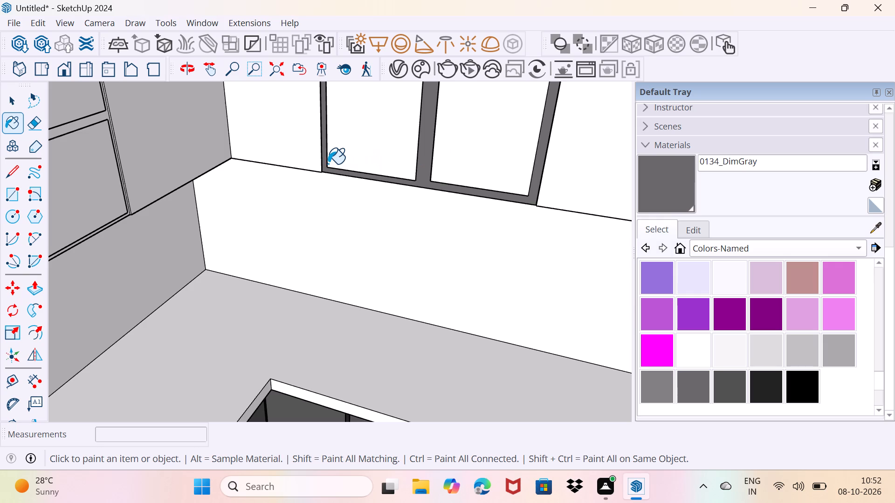
Push/Pull the two plain outer panels on the adjoining wall extension by 0.2" again.
scroll(313, 171, "up", 7)
scroll(230, 156, "down", 4)
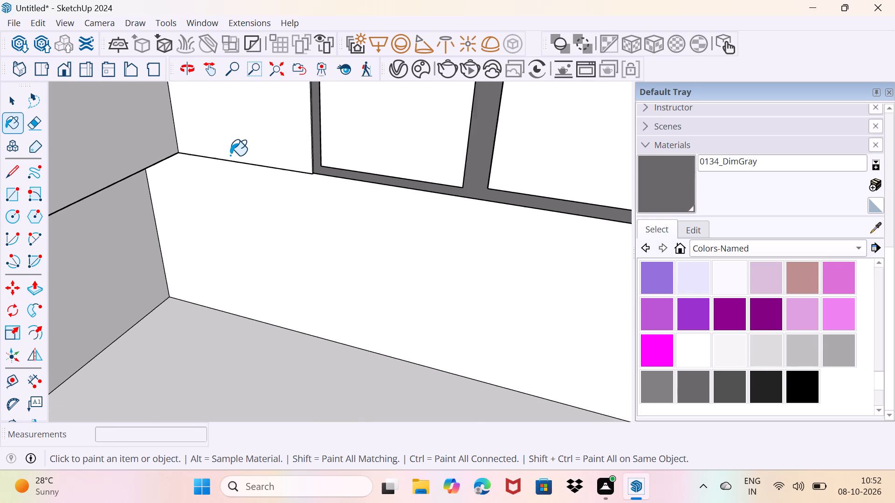
scroll(230, 156, "down", 12)
scroll(390, 144, "up", 6)
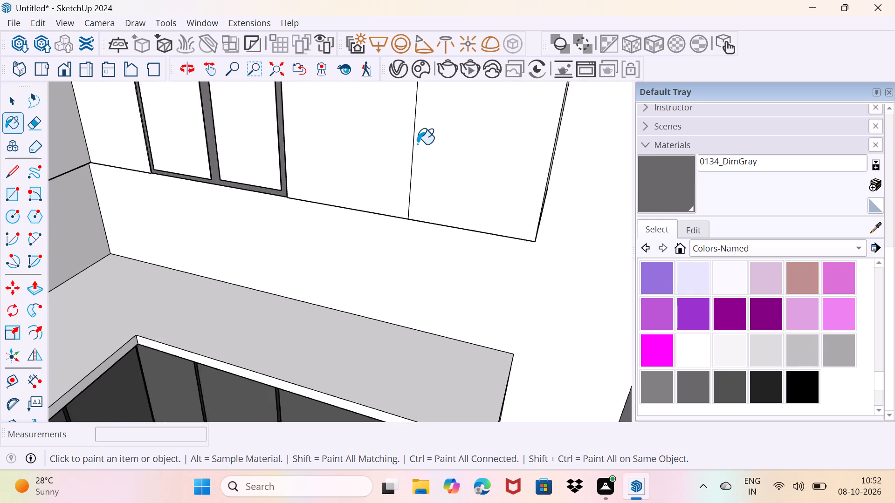
scroll(417, 144, "up", 10)
key("space")
scroll(414, 150, "down", 3)
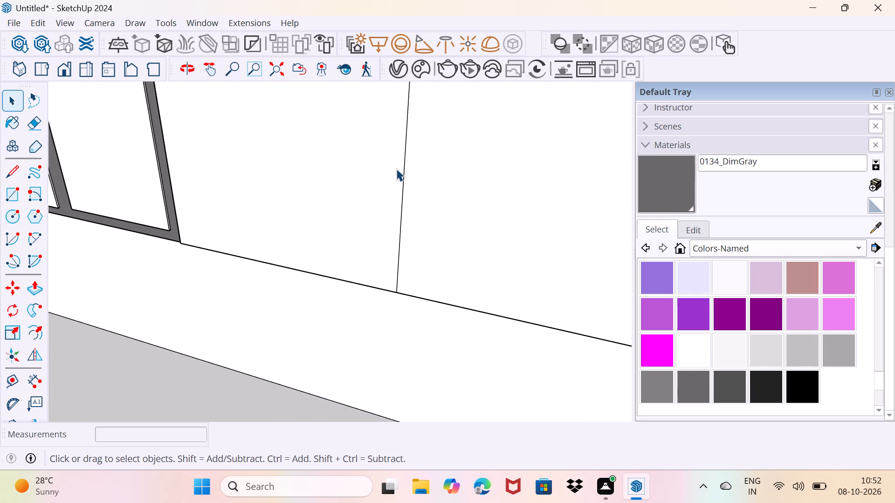
middle_click_drag(209, 179, 339, 213)
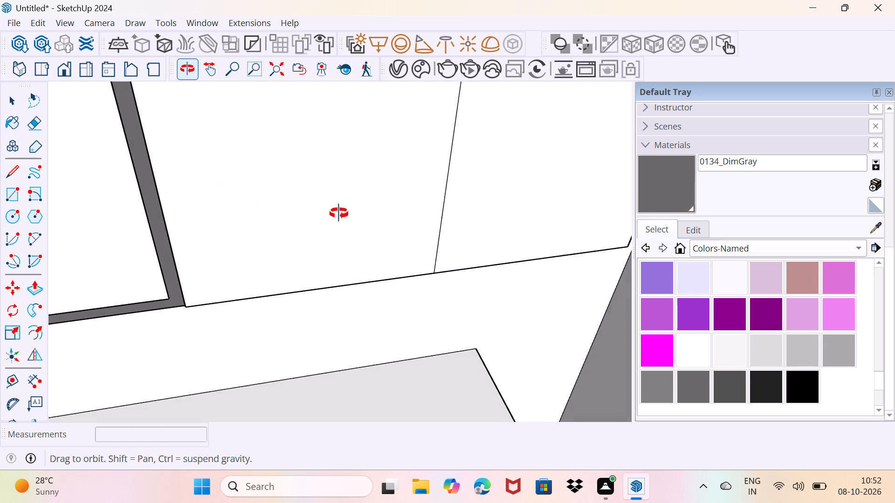
middle_click_drag(339, 213, 323, 262)
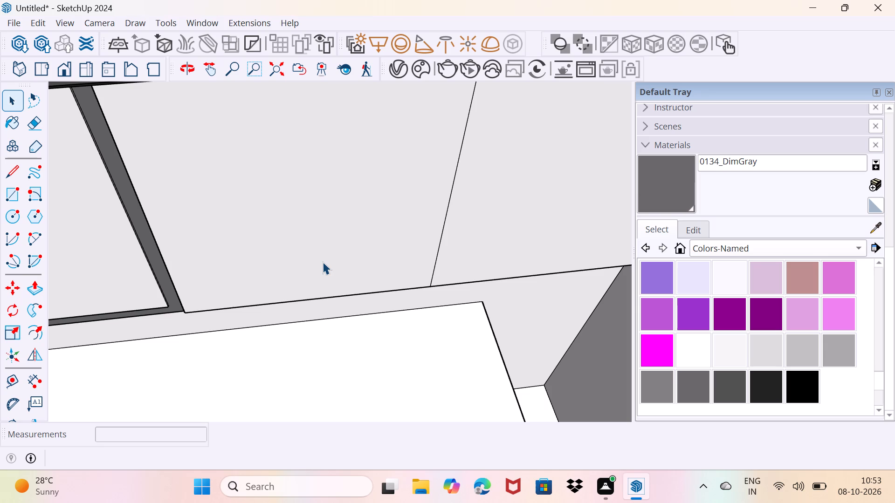
scroll(303, 274, "down", 2)
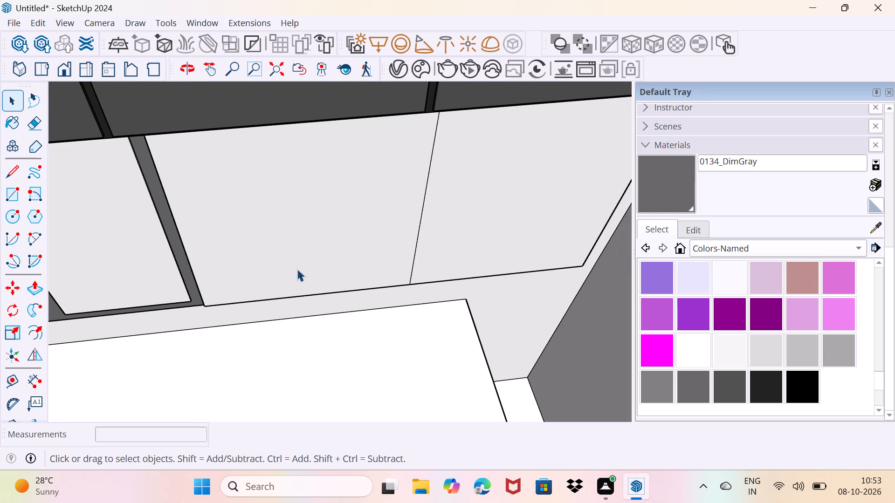
left_click(293, 224)
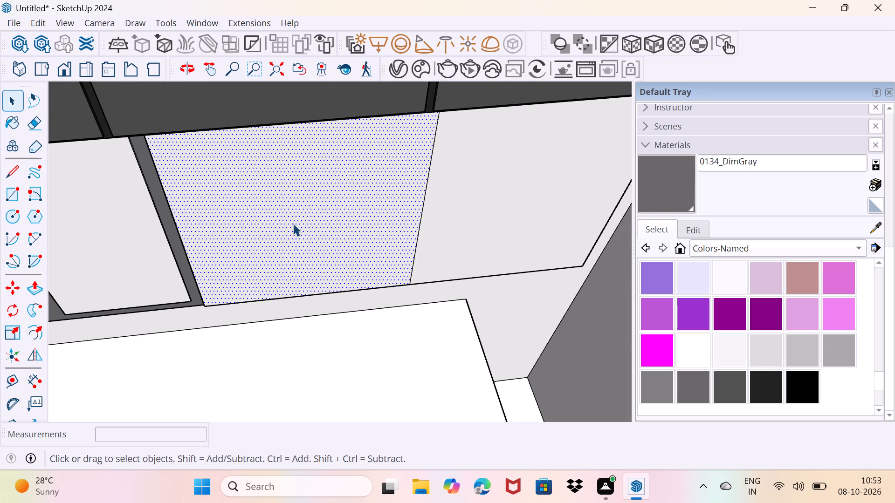
key("p")
left_click(293, 224)
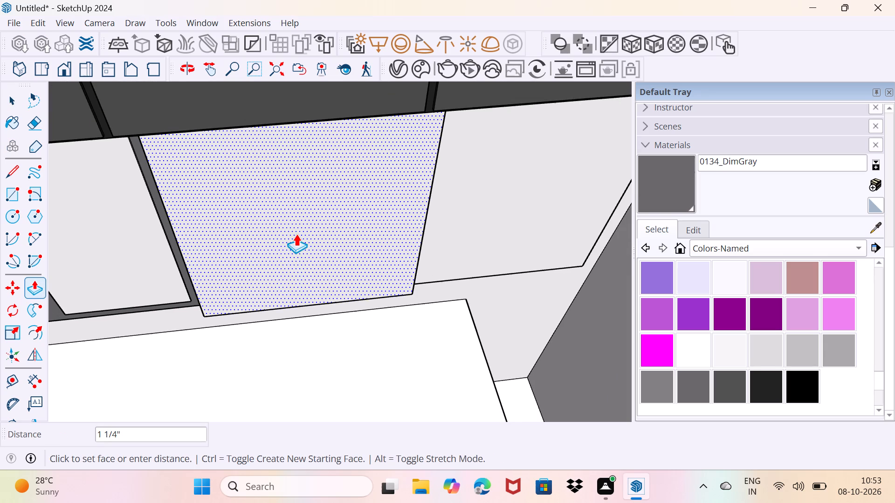
type("0.2\"")
key("Return")
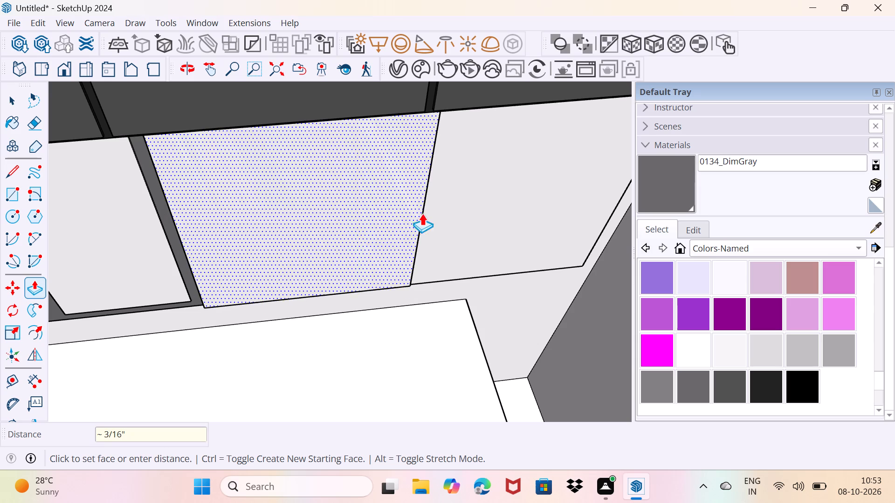
double_click(473, 208)
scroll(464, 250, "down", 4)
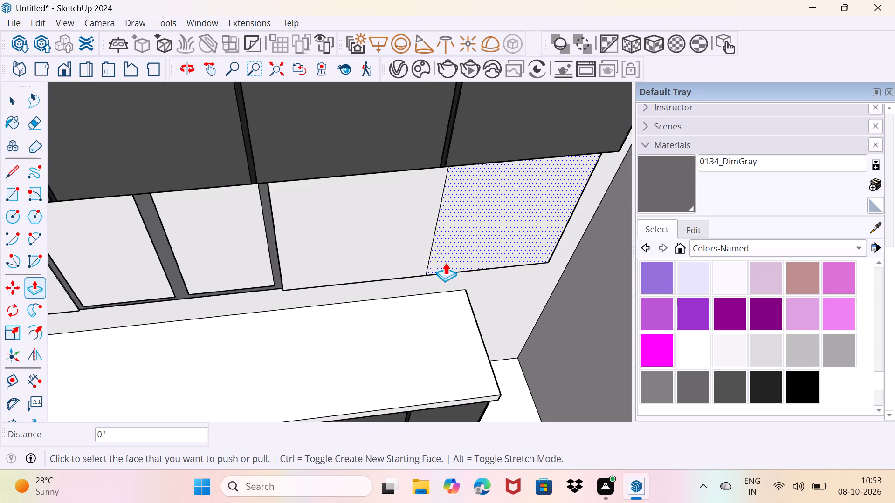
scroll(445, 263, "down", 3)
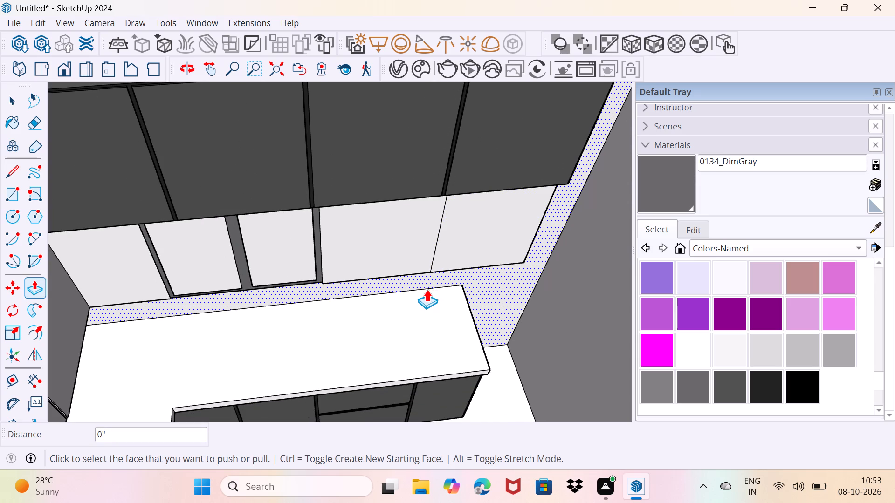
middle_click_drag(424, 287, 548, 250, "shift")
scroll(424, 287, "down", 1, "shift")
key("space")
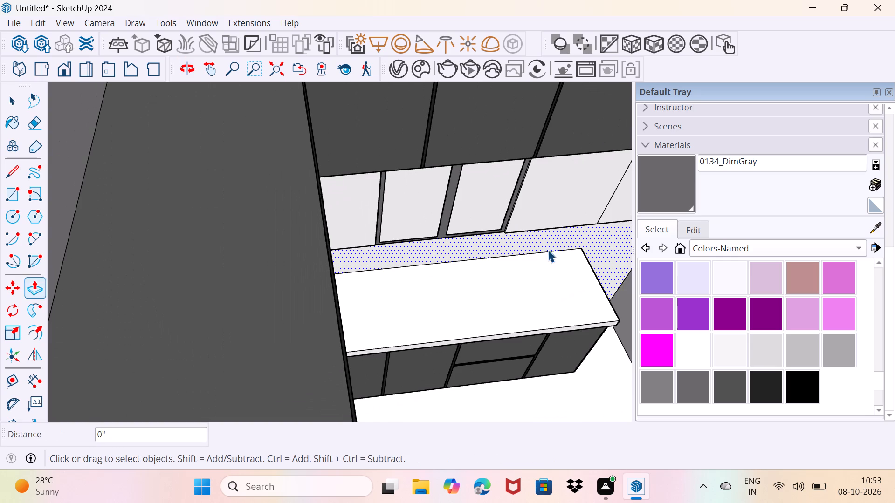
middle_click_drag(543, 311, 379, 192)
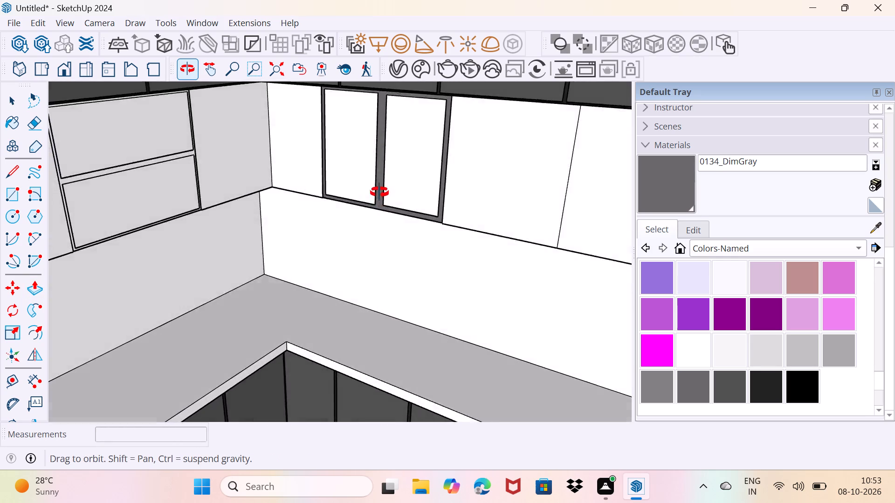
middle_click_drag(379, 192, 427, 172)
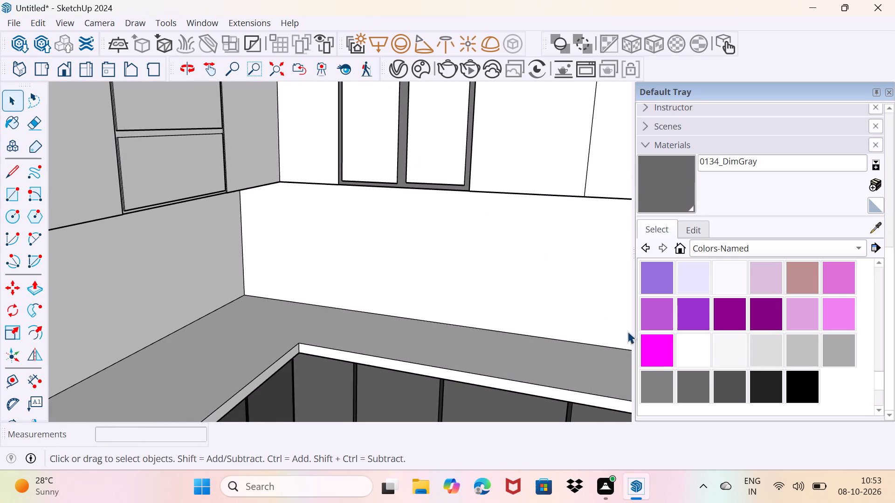
Paint the frame around the two stacked inset panels on the tall unit's side with 0134_DimGray, including its inner edges nearest the tall unit.
left_click(701, 385)
scroll(110, 134, "up", 8)
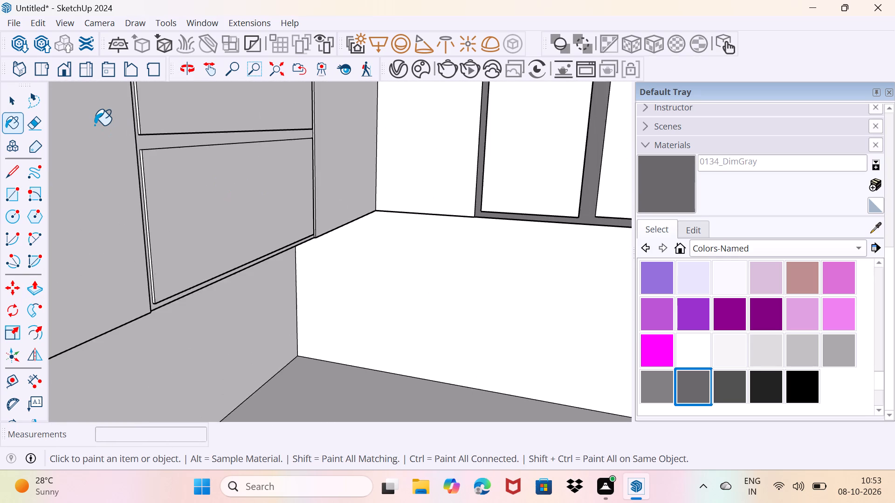
scroll(95, 125, "up", 10)
middle_click_drag(155, 153, 69, 171)
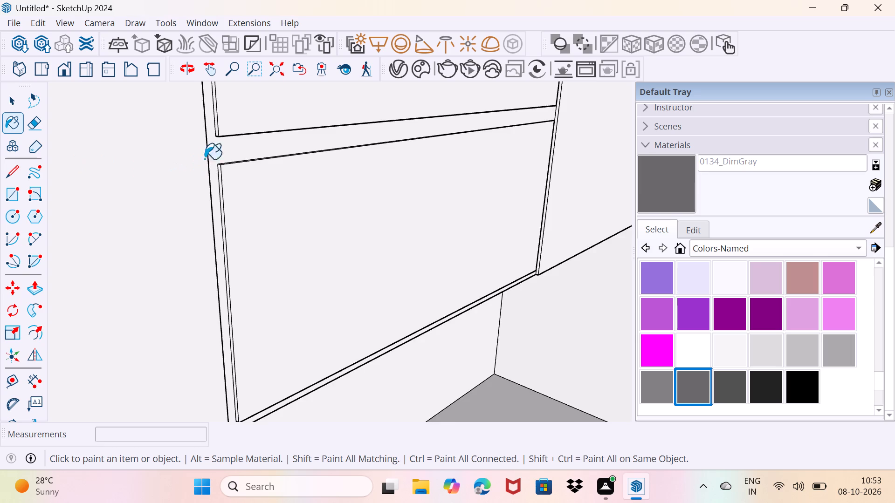
scroll(227, 150, "up", 3)
left_click(225, 152)
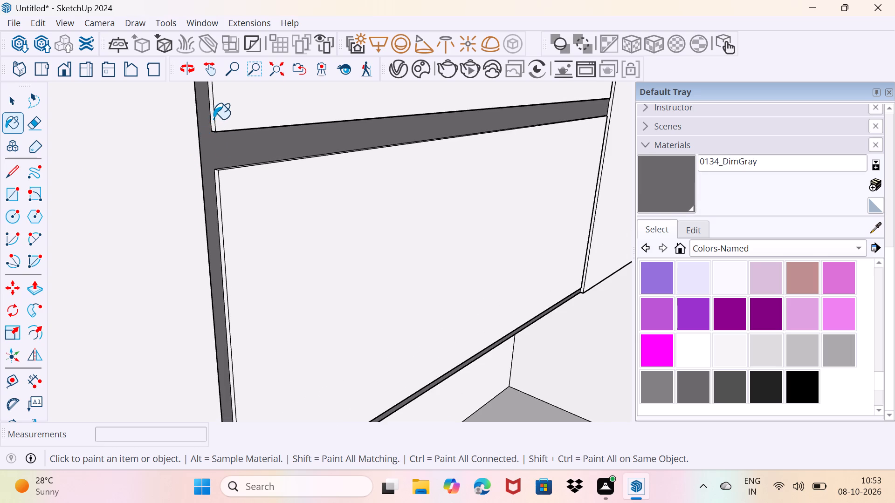
left_click(213, 119)
scroll(235, 139, "down", 3)
scroll(227, 210, "up", 10)
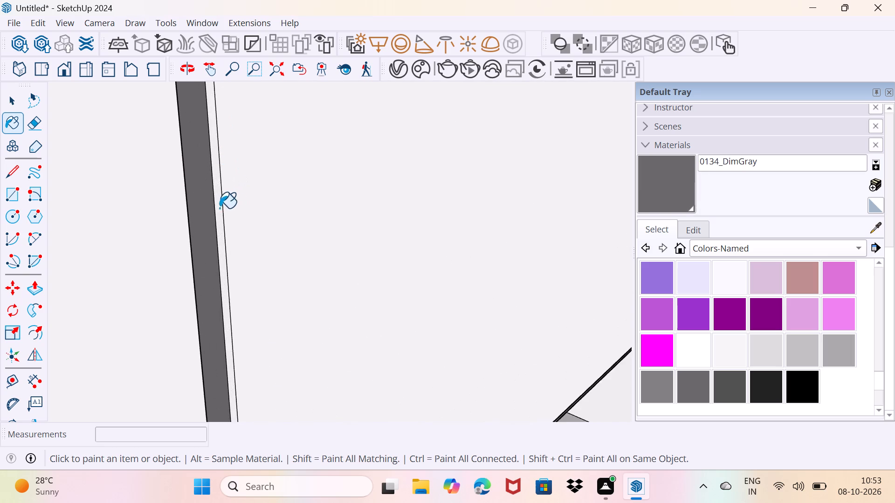
middle_click_drag(220, 208, 278, 241)
left_click(207, 184)
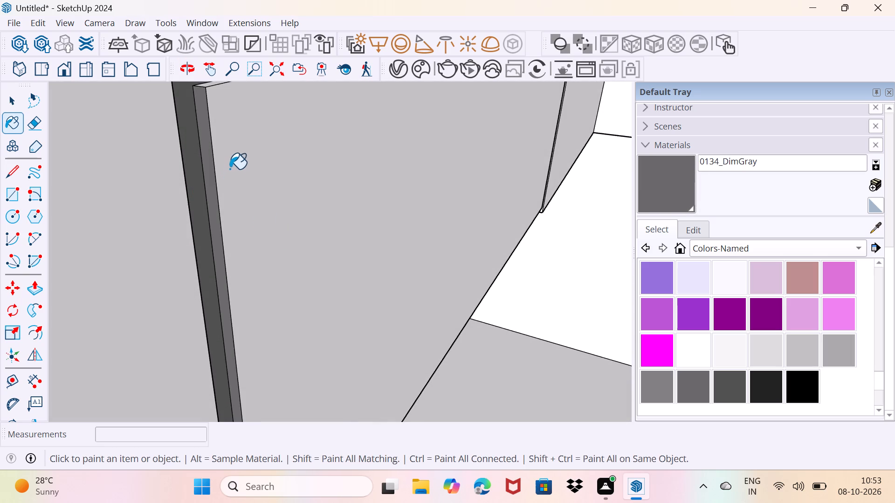
scroll(231, 165, "down", 3)
middle_click_drag(239, 145, 207, 222)
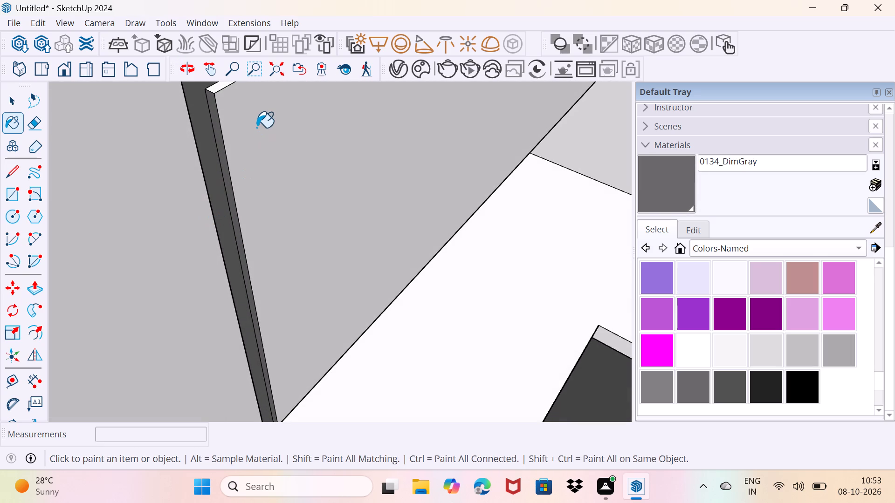
middle_click_drag(257, 128, 154, 285, "shift")
left_click(158, 226)
Paint the same frame's remaining vertical edges beside the inner-corner panel with 0134_DimGray.
scroll(191, 230, "down", 4)
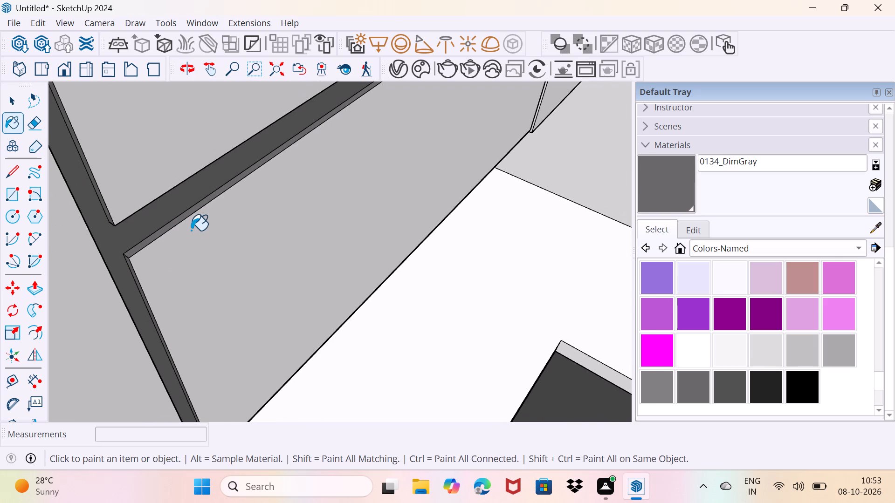
middle_click_drag(191, 231, 306, 452, "shift")
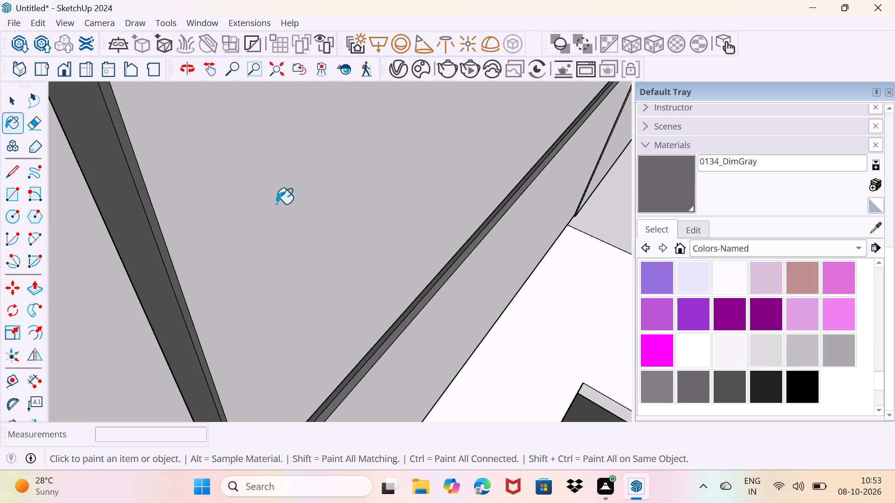
middle_click_drag(274, 193, 394, 407, "shift")
middle_click_drag(486, 365, 410, 313)
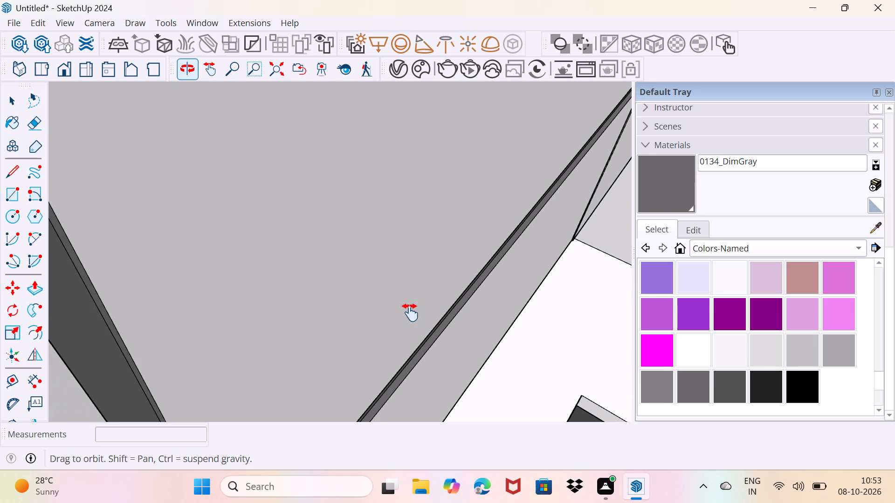
middle_click_drag(410, 313, 251, 206)
scroll(282, 218, "down", 6)
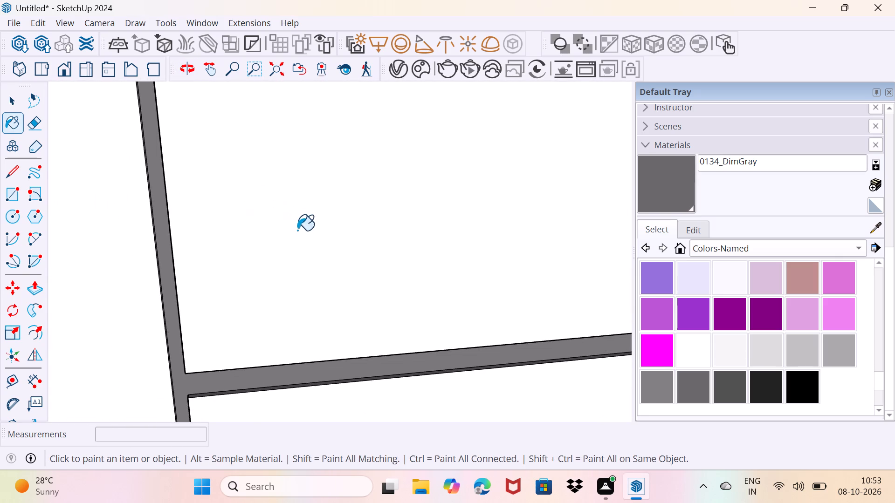
scroll(297, 231, "down", 7)
middle_click(303, 236)
middle_click_drag(468, 266, 442, 306, "alt")
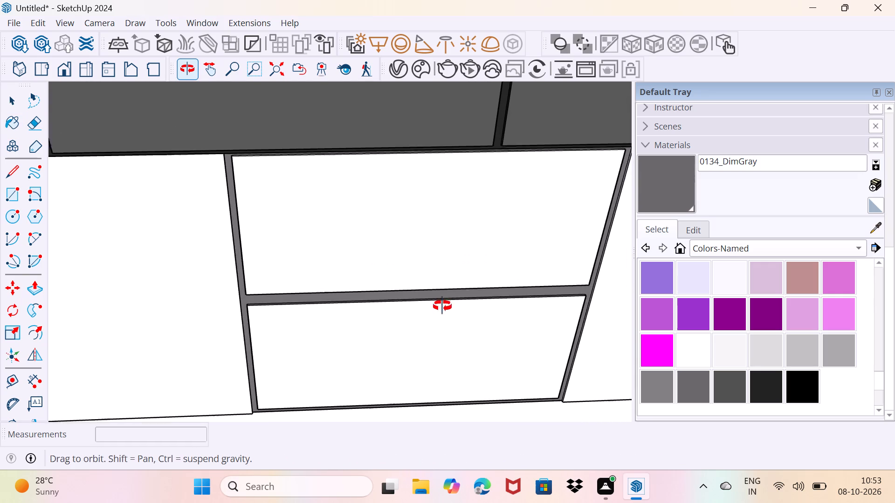
middle_click_drag(442, 306, 262, 265, "alt")
scroll(398, 237, "up", 10)
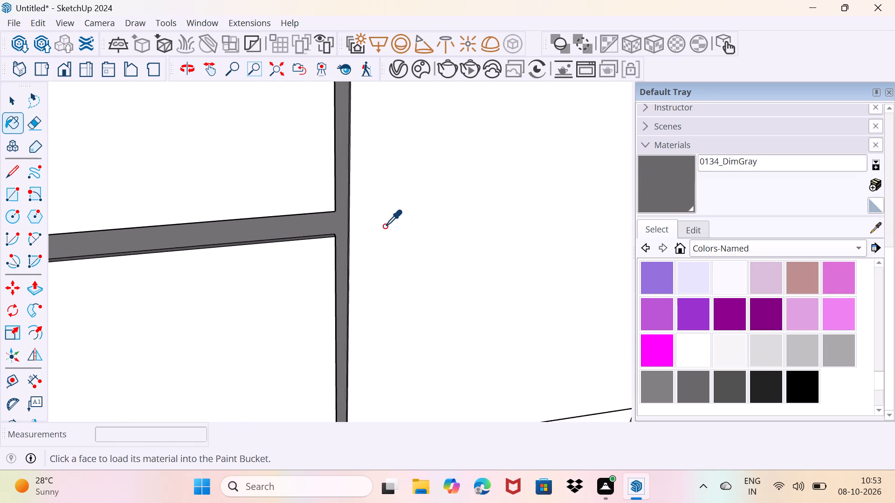
key("space")
left_click(658, 184)
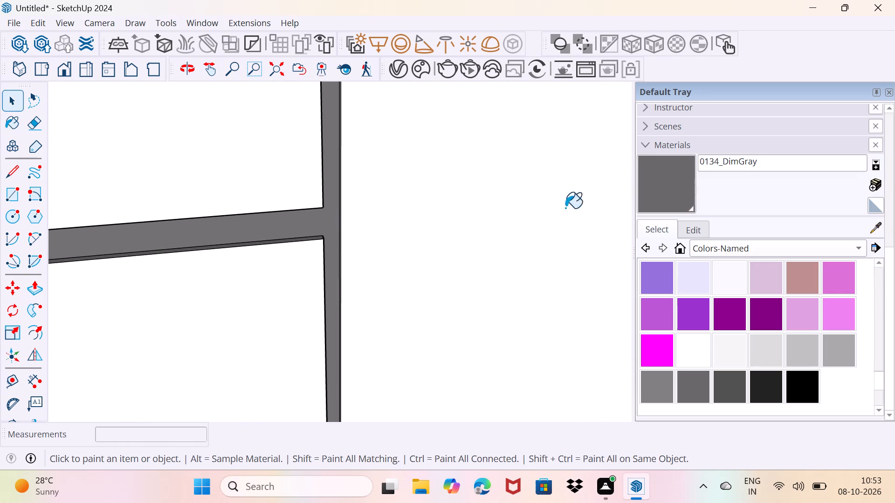
scroll(289, 204, "up", 4)
middle_click_drag(358, 208, 175, 220)
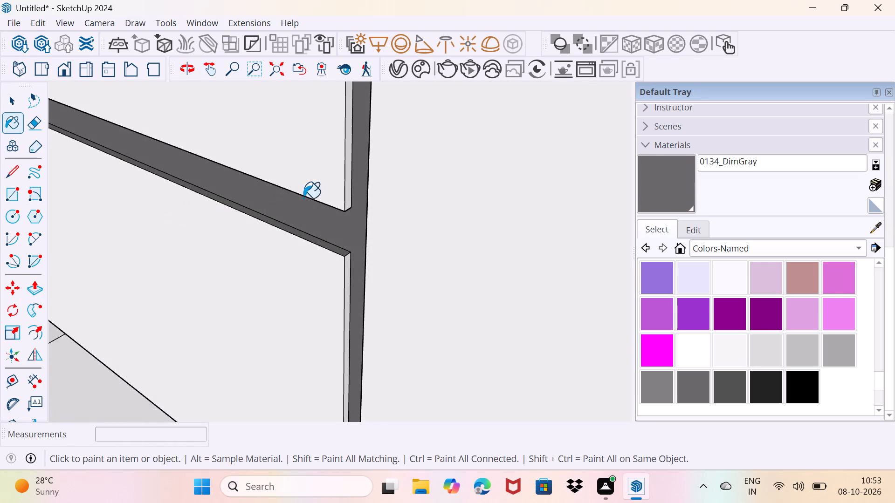
scroll(309, 195, "up", 5)
left_click(380, 180)
middle_click_drag(399, 220, 445, 235)
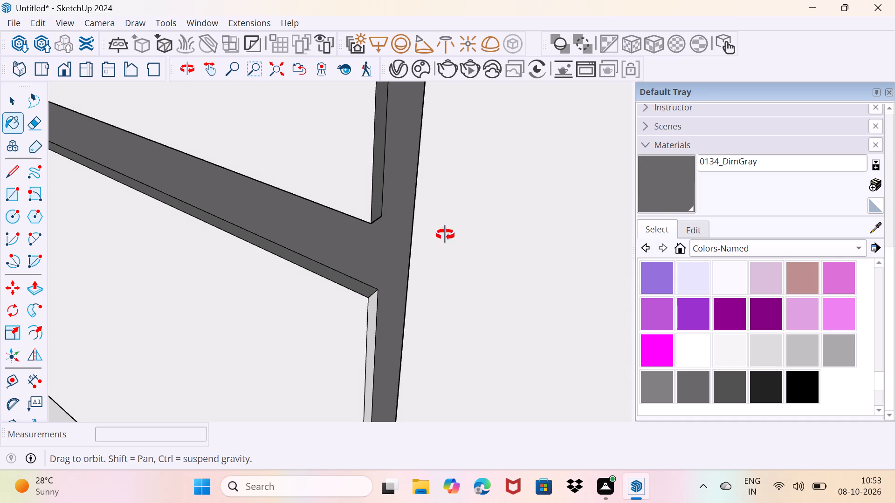
middle_click_drag(445, 235, 609, 229)
left_click(400, 246)
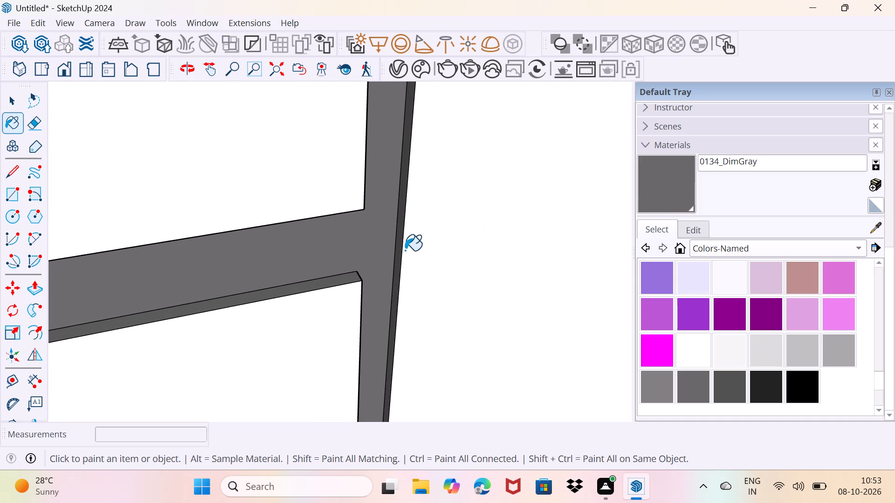
middle_click_drag(405, 251, 143, 290)
left_click(350, 314)
Push/Pull the plain extension panel nearest the tall unit back 1 1/16", flush with the plain panel beside it.
scroll(346, 318, "down", 20)
scroll(346, 318, "down", 3)
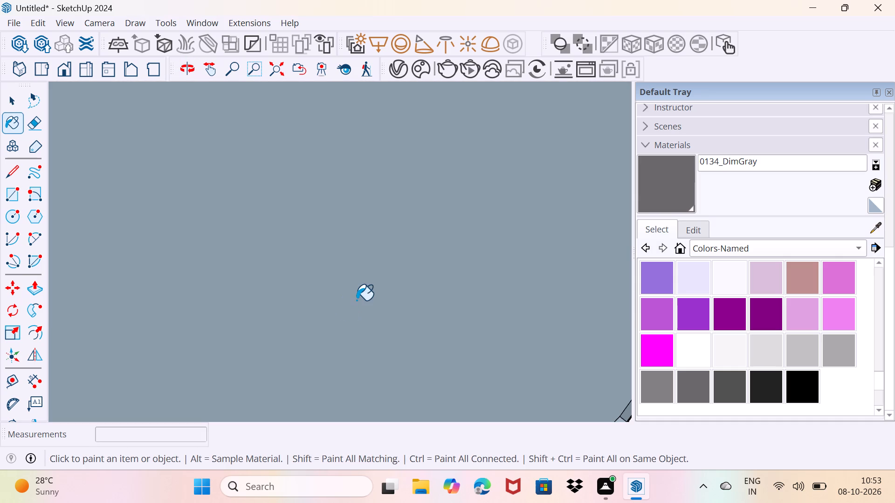
left_click(277, 79)
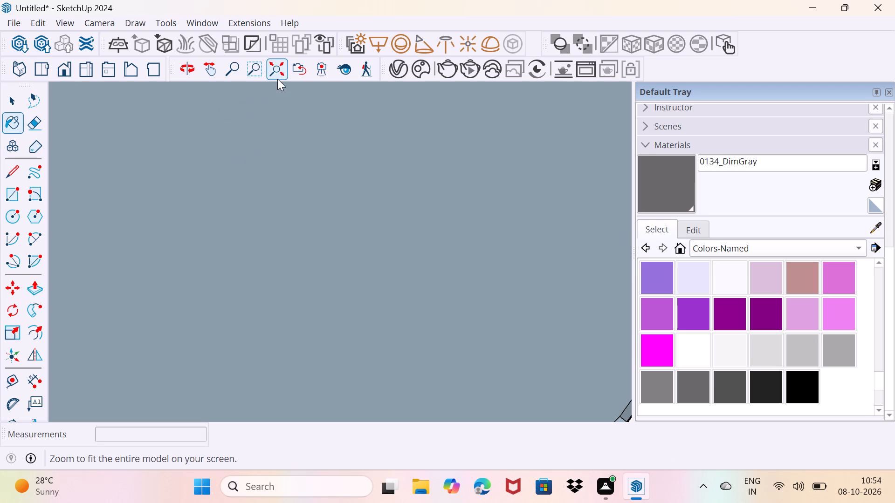
scroll(298, 251, "up", 3)
middle_click_drag(292, 249, 597, 246)
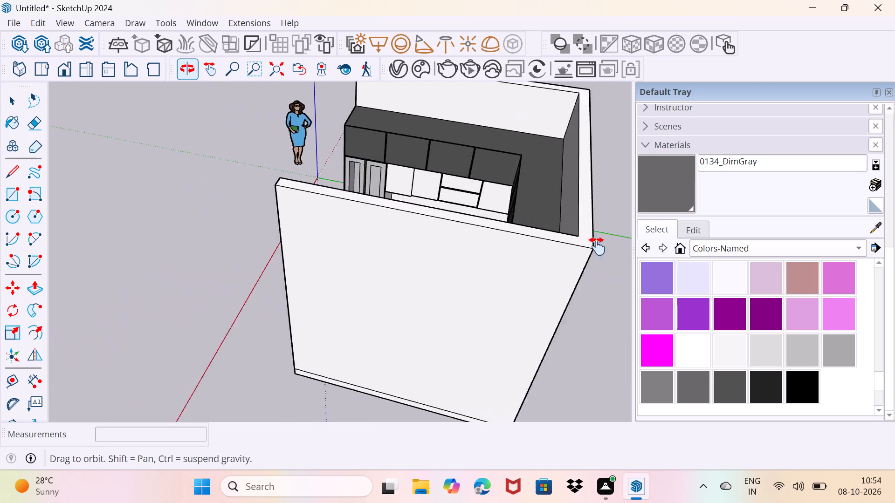
middle_click_drag(597, 246, 554, 152)
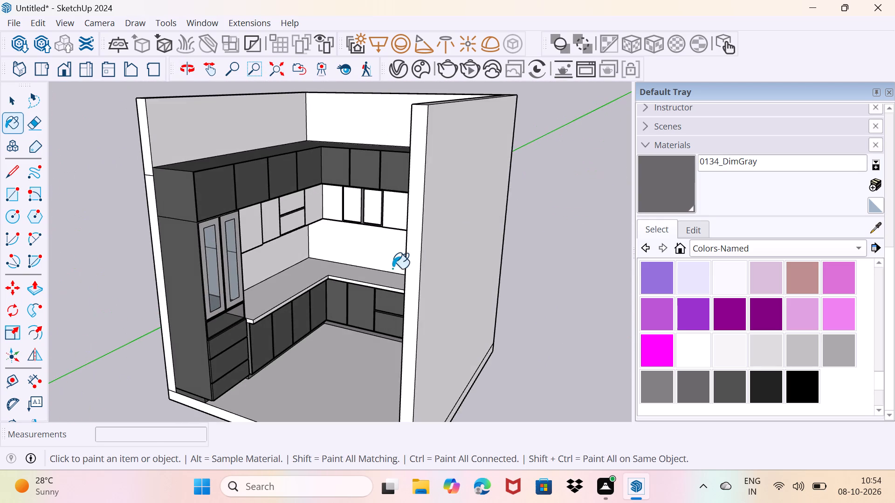
scroll(282, 234, "up", 14)
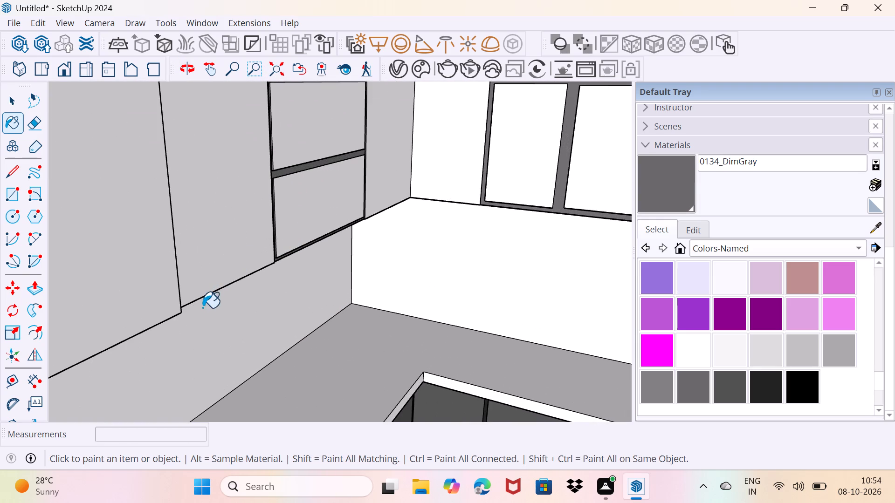
middle_click_drag(191, 297, 160, 167)
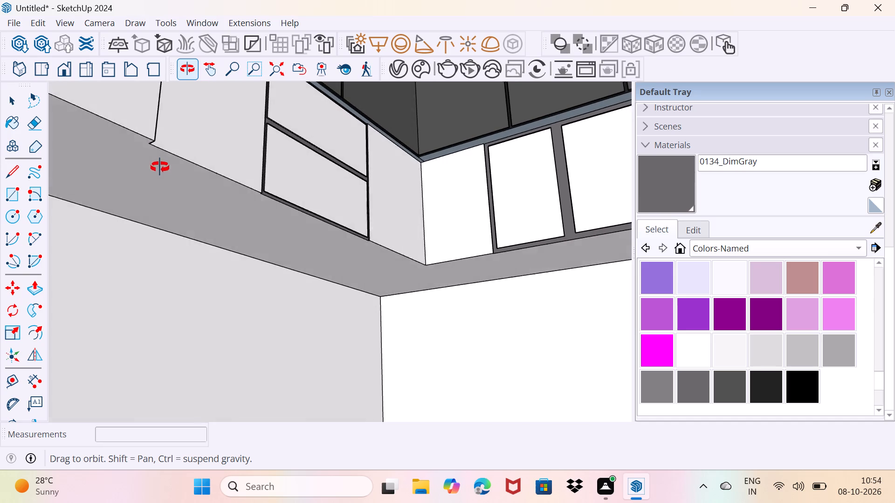
middle_click_drag(160, 167, 151, 176)
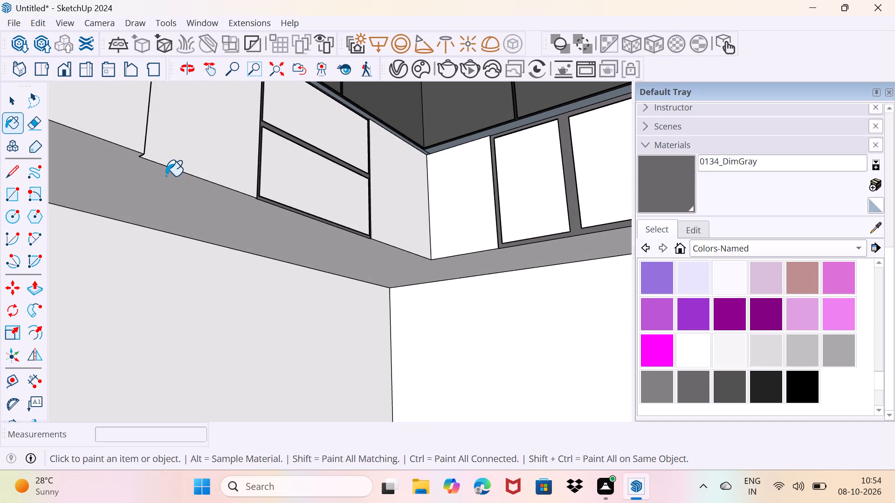
key("space")
left_click(124, 123)
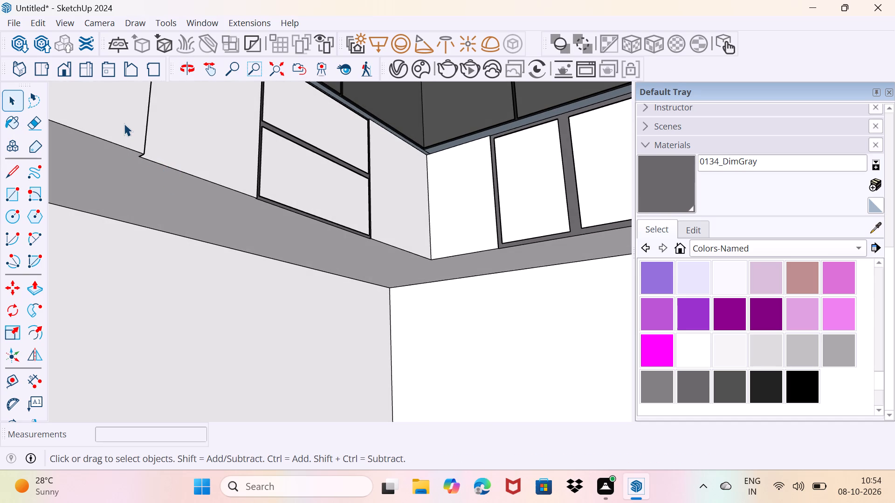
key("p")
left_click(124, 123)
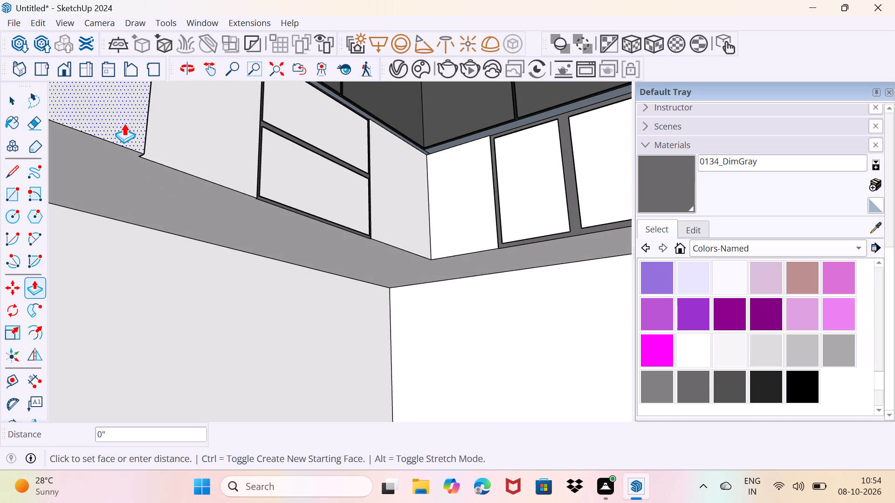
left_click(134, 159)
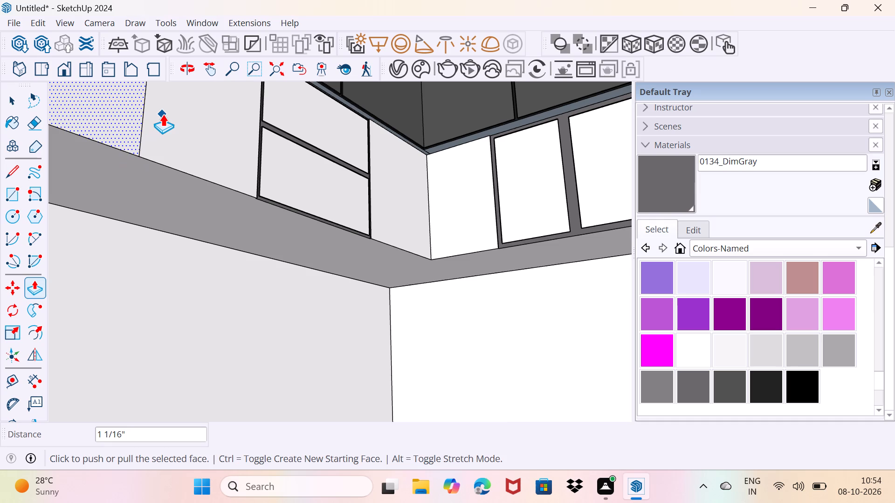
key("space")
Paint the two plain panels, two stacked inset panels and inner-corner panel along the tall unit's side with 0130_Gainsboro.
scroll(156, 146, "down", 3)
left_click_drag(138, 226, 150, 211)
middle_click_drag(160, 158, 160, 164)
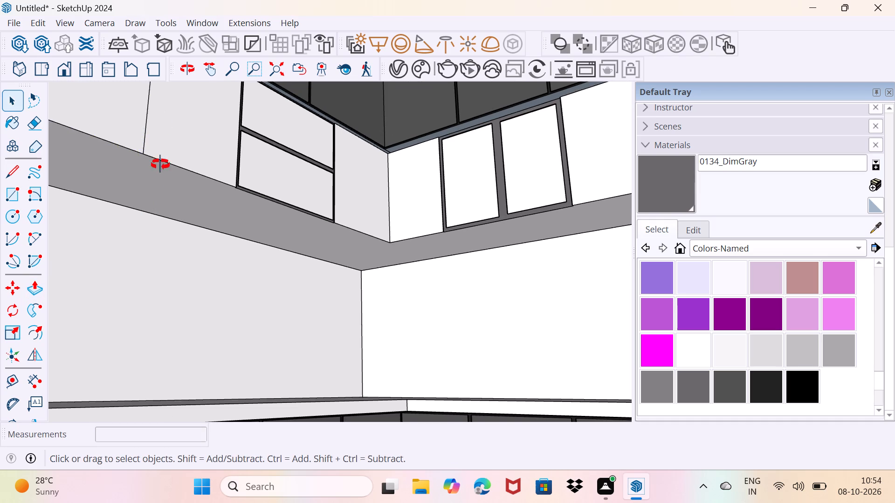
middle_click_drag(160, 164, 170, 314)
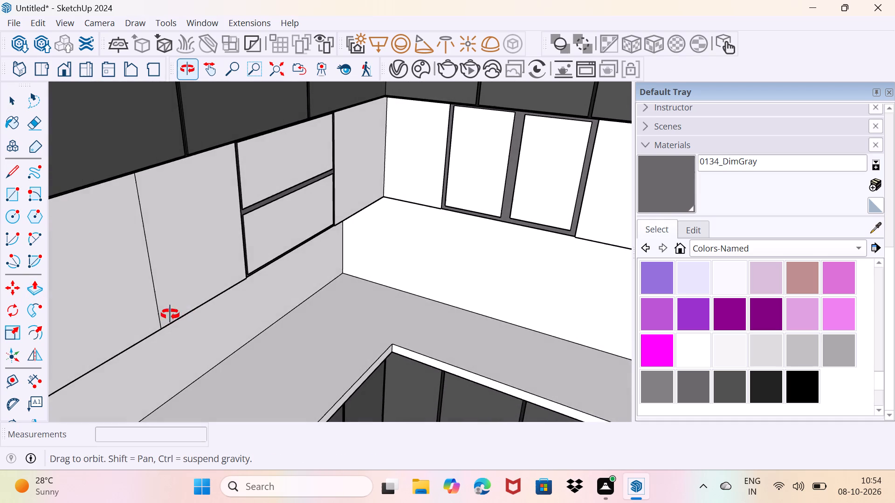
middle_click_drag(170, 314, 166, 319)
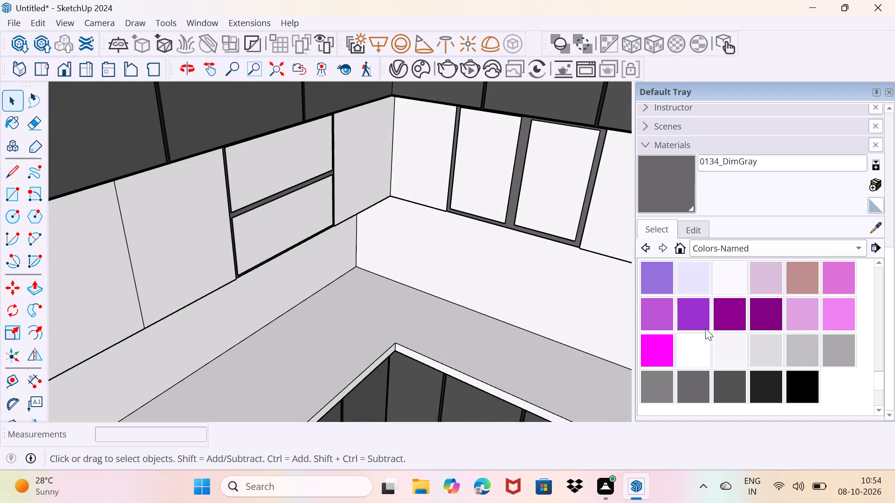
scroll(703, 342, "up", 3)
scroll(703, 342, "down", 5)
scroll(704, 342, "up", 3)
scroll(704, 342, "down", 2)
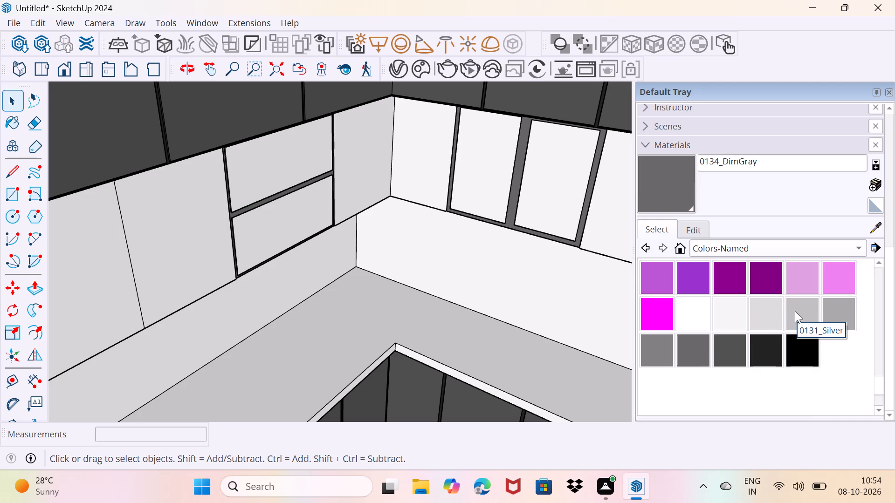
left_click(764, 313)
left_click(112, 292)
left_click(183, 263)
left_click(265, 180)
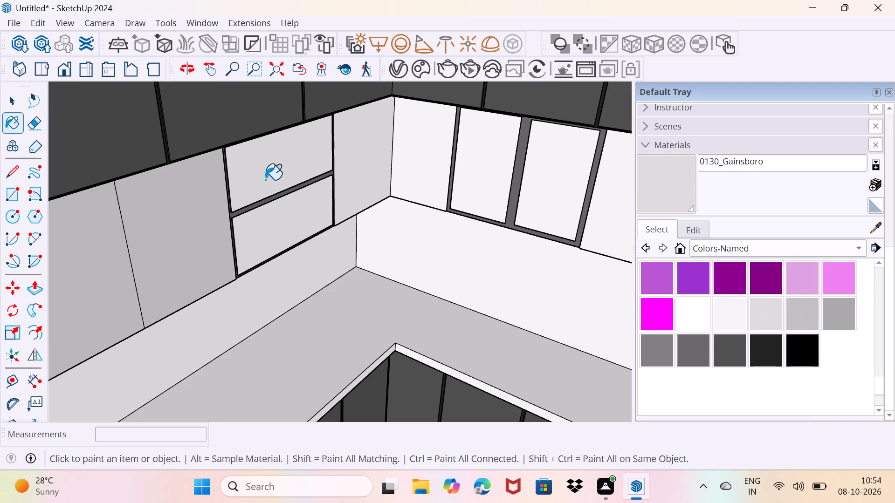
left_click(283, 230)
left_click(372, 173)
Paint the return wall's corner panel, two side-by-side inset panels, two plain panels and exposed end face below the upper cabinets with 0130_Gainsboro.
left_click(411, 168)
left_click(491, 181)
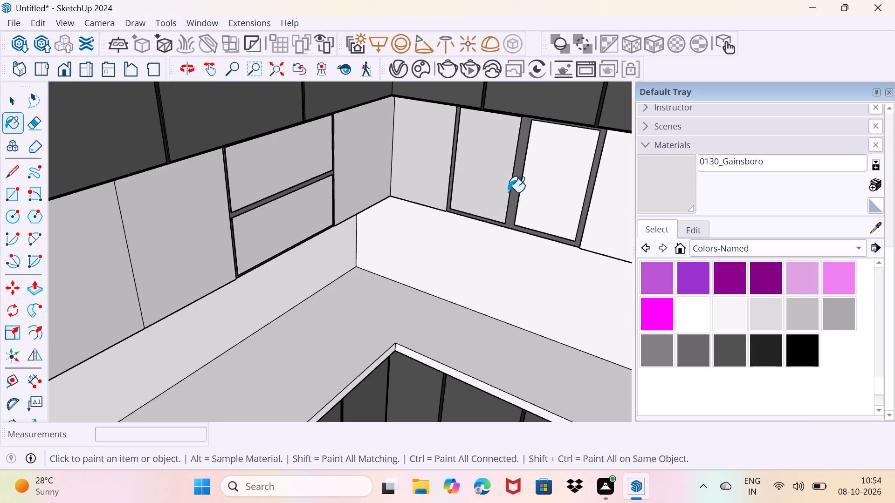
scroll(508, 195, "down", 3)
middle_click_drag(507, 200, 364, 200)
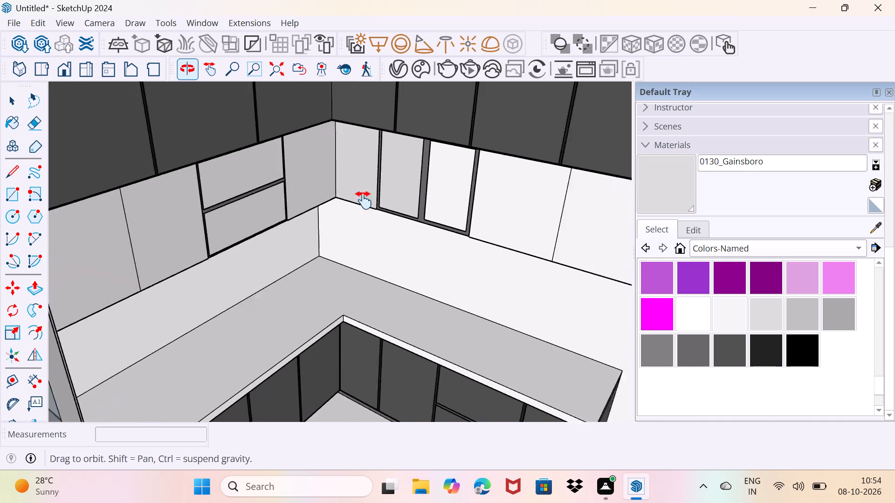
middle_click_drag(364, 200, 323, 204)
middle_click_drag(328, 199, 448, 224)
scroll(429, 224, "down", 6)
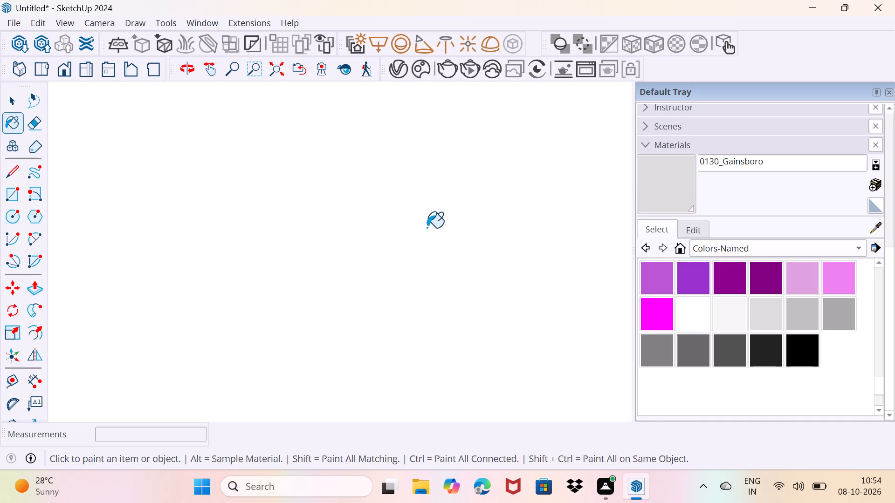
scroll(427, 228, "down", 6)
left_click(273, 75)
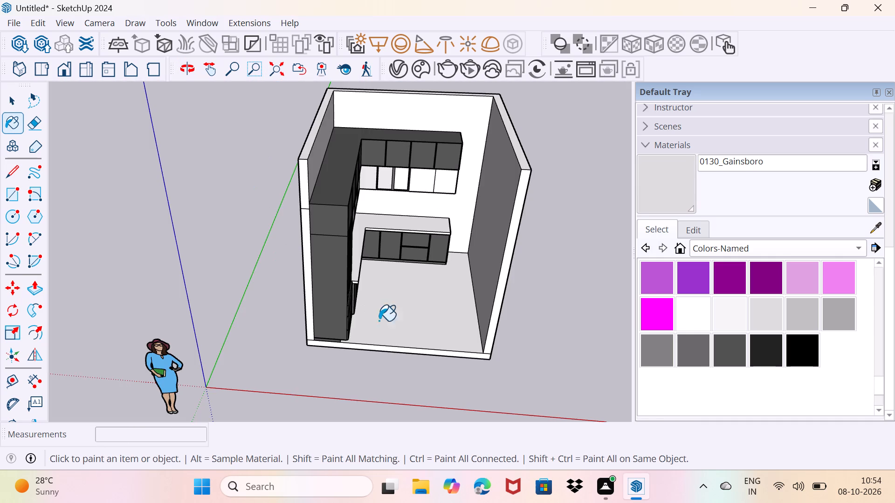
scroll(387, 238, "up", 8)
left_click(336, 109)
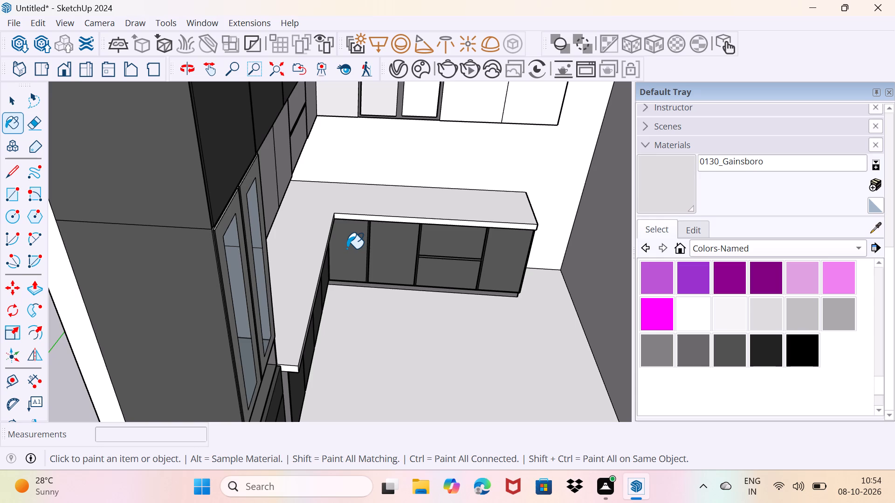
middle_click_drag(294, 295, 188, 365)
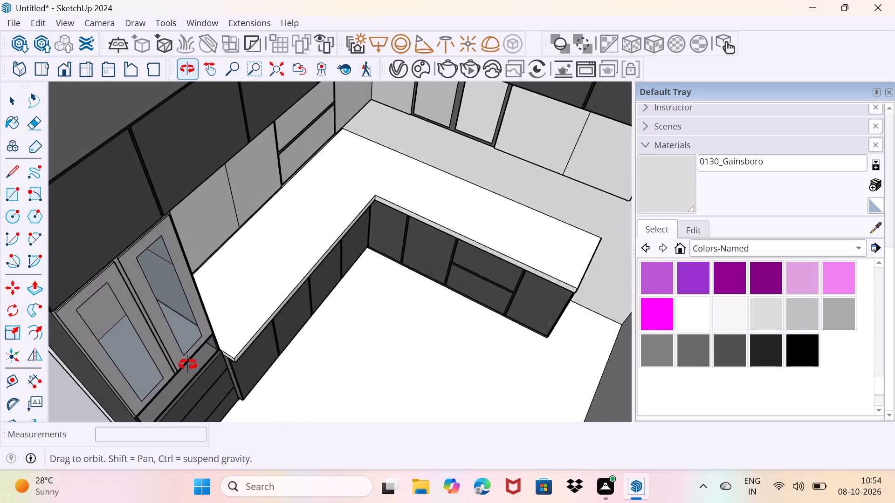
middle_click_drag(188, 365, 75, 416)
left_click(231, 194)
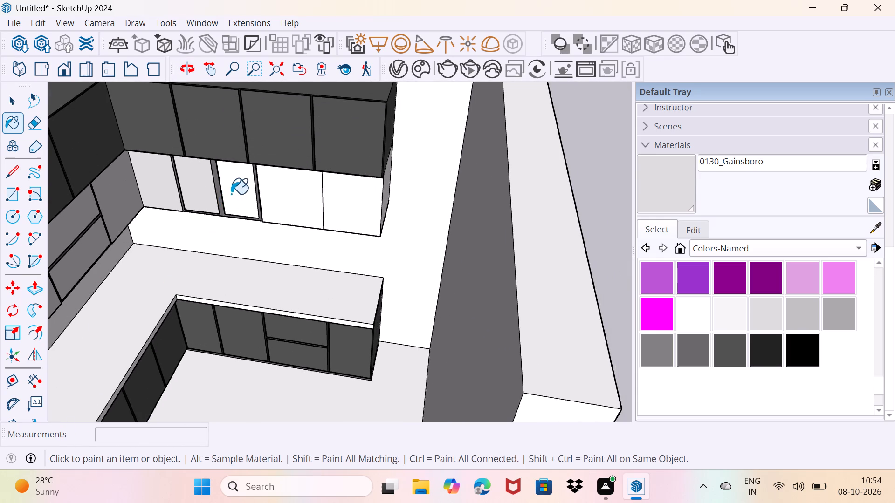
left_click(296, 194)
left_click(373, 202)
scroll(382, 212, "up", 2)
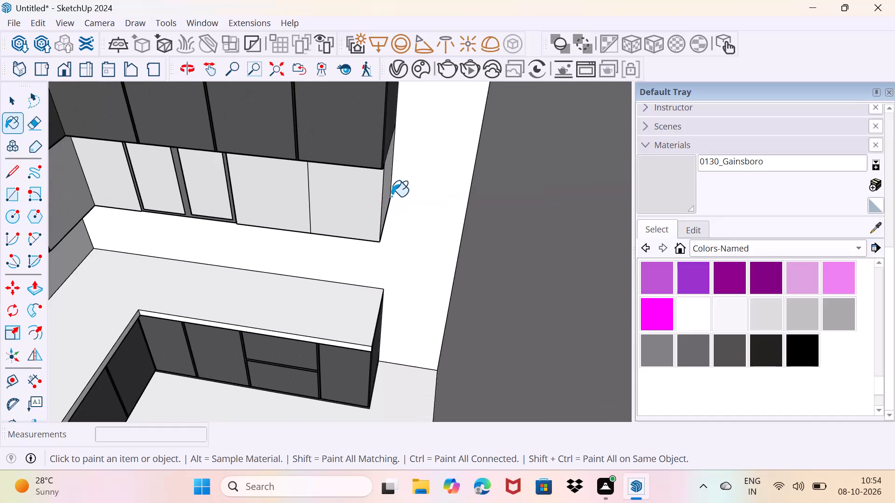
left_click(388, 195)
Paint the two stacked insets and the two side-by-side insets below the upper cabinets with Translucent Glass Gray from Glass and Mirrors.
scroll(316, 318, "down", 6)
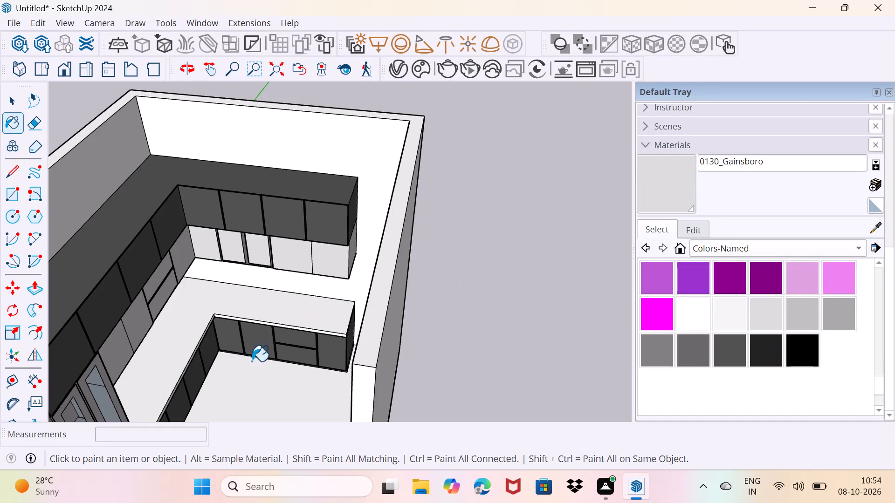
middle_click_drag(252, 361, 326, 244)
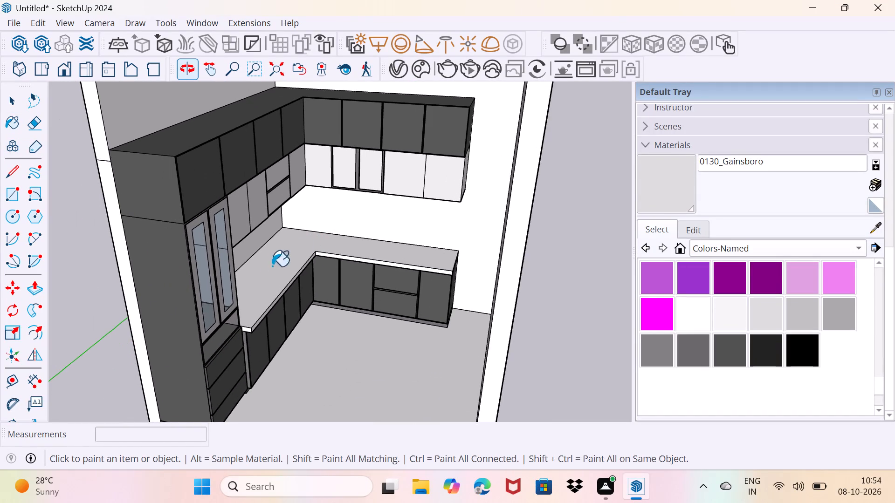
scroll(243, 272, "up", 3)
middle_click_drag(243, 269, 164, 76)
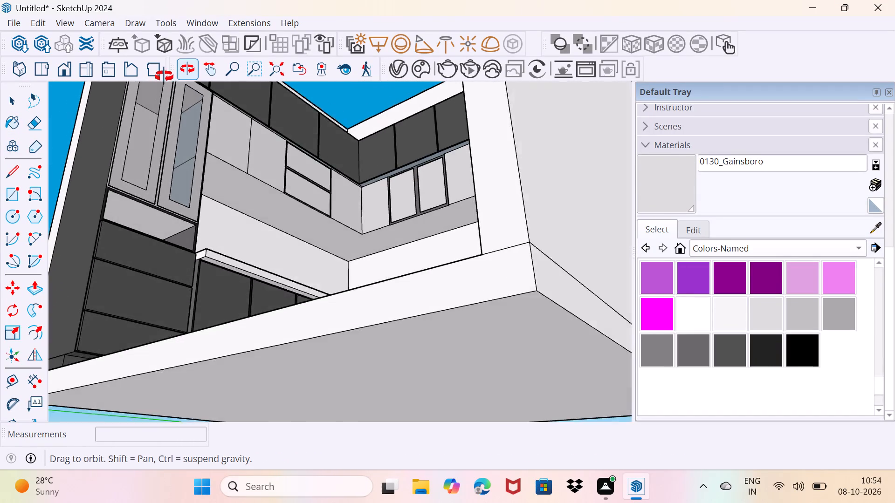
middle_click_drag(164, 76, 183, 257)
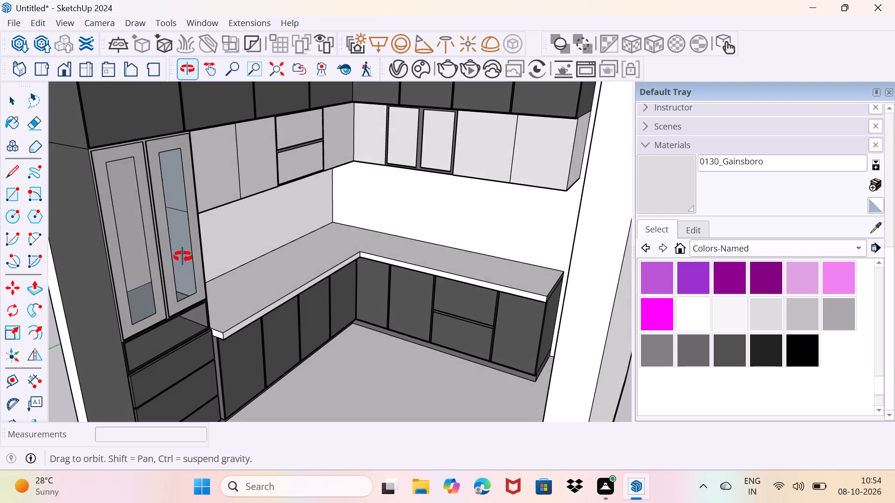
middle_click_drag(183, 257, 182, 257)
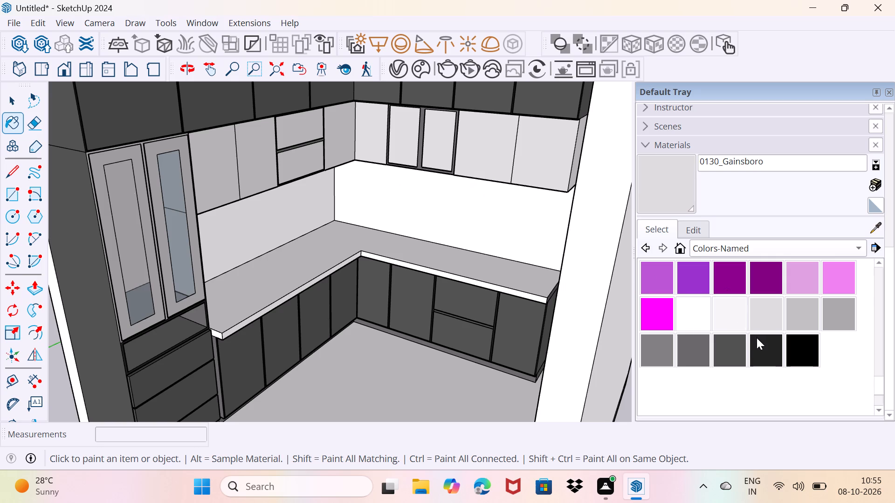
left_click(730, 251)
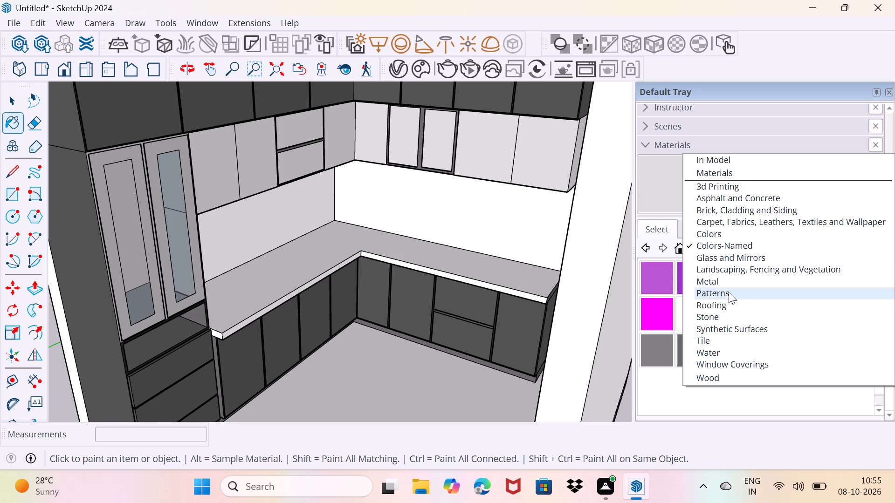
left_click(737, 259)
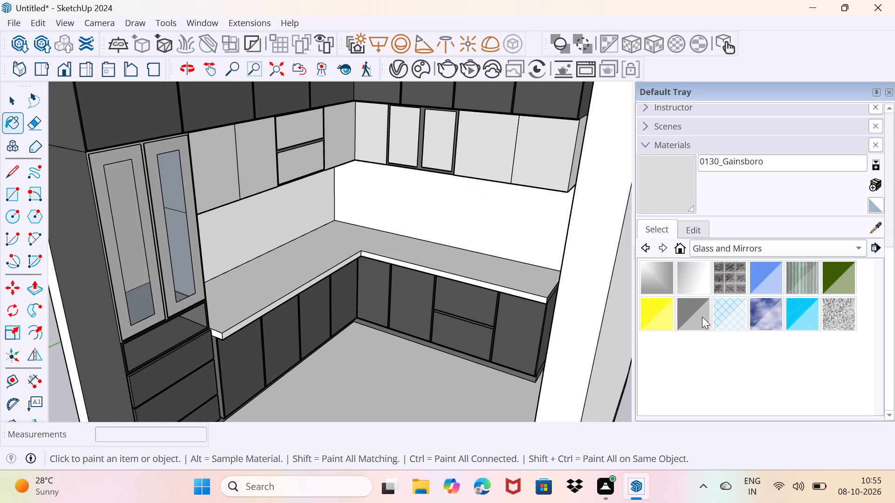
left_click(702, 317)
left_click(293, 138)
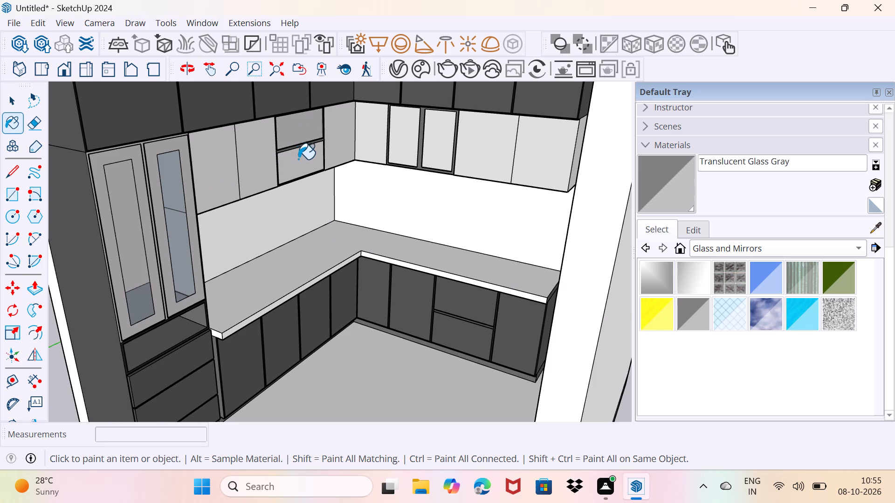
left_click(301, 167)
left_click(403, 142)
left_click(435, 144)
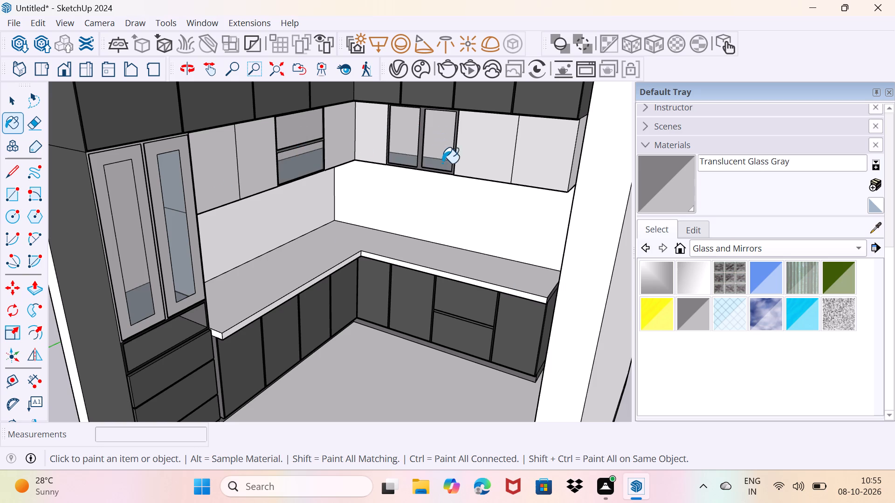
Erase the stray edge crossing the end of the wall beside the tall unit.
middle_click_drag(320, 164, 338, 220)
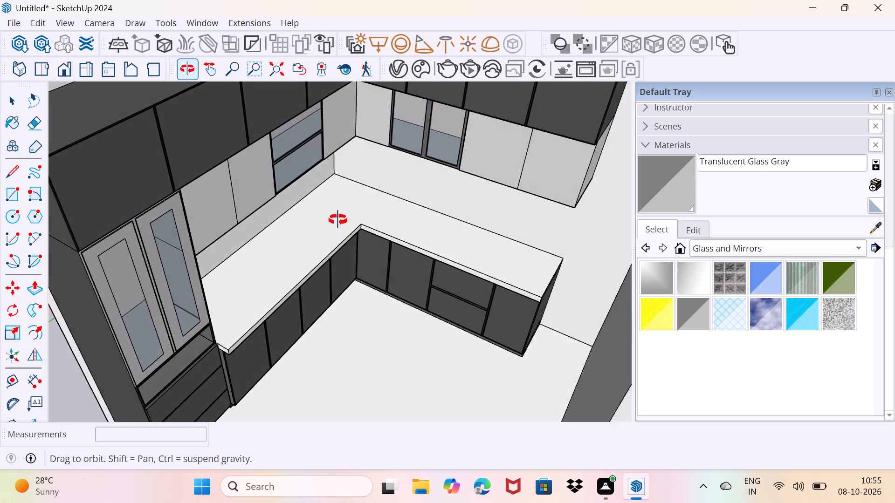
middle_click_drag(338, 220, 347, 210)
scroll(345, 212, "down", 3)
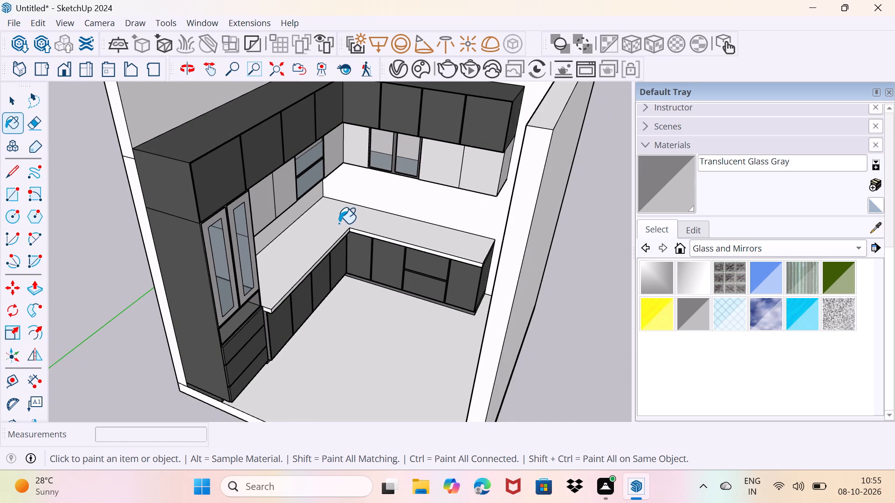
scroll(339, 224, "down", 2)
key("space")
scroll(337, 283, "up", 2)
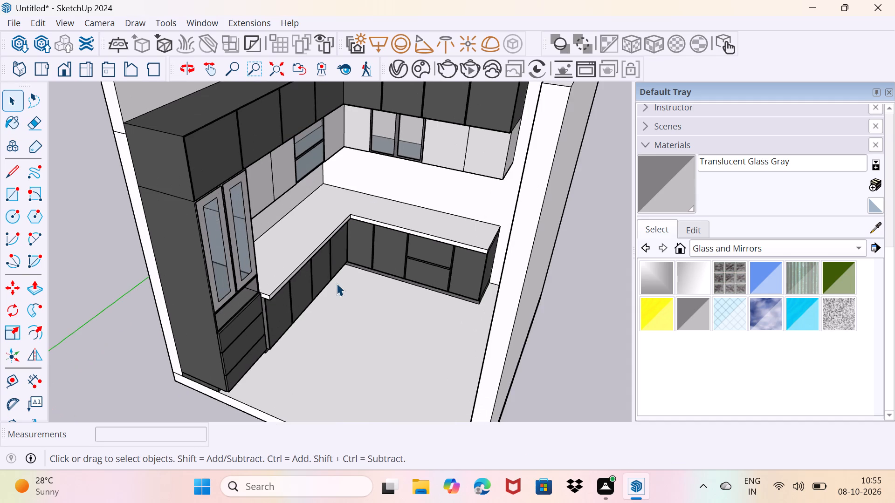
middle_click_drag(338, 283, 478, 295)
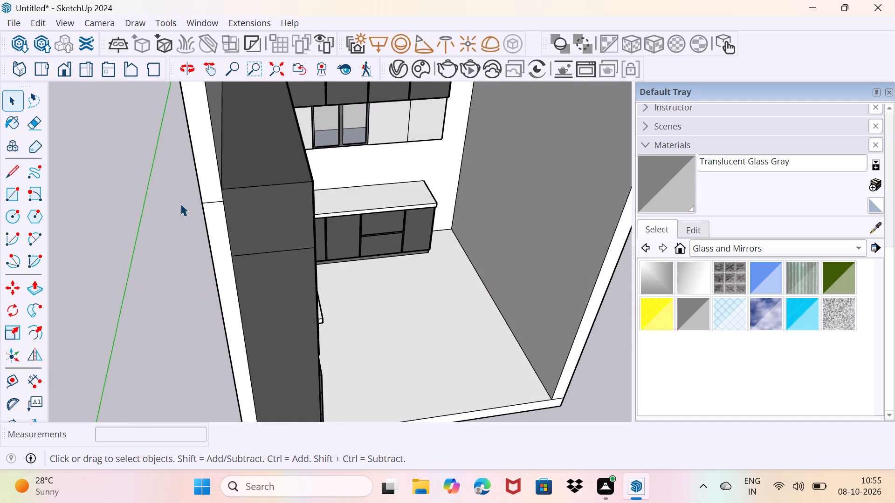
scroll(185, 198, "up", 3)
key("e")
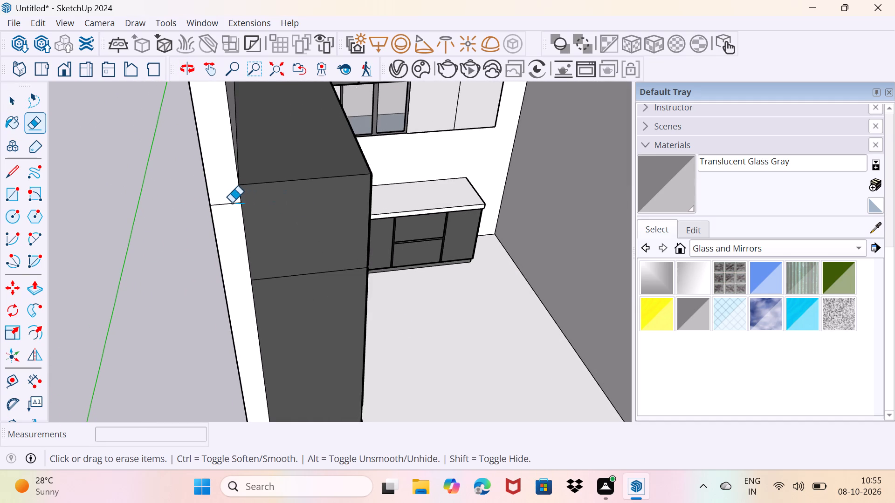
left_click(228, 204)
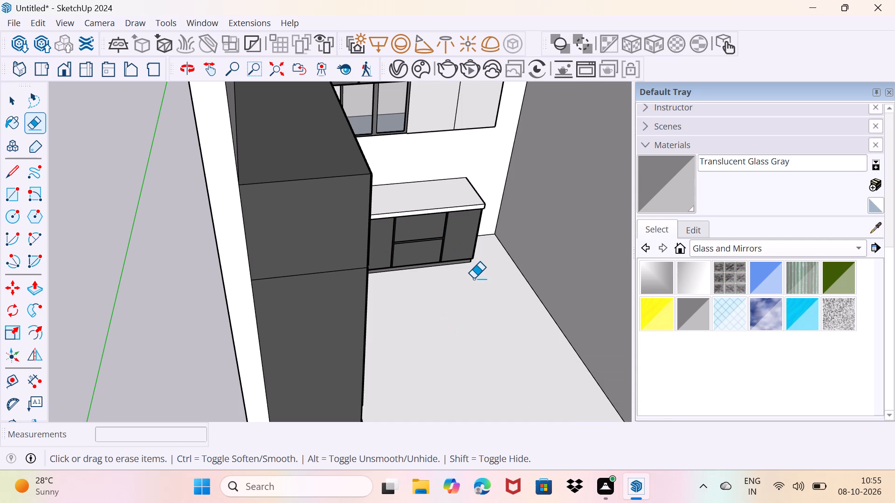
Draw a rectangle about 1' 9 3/8" by 2' 6 7/8" on the countertop run beside the tall unit, near the inner corner.
key("space")
middle_click_drag(487, 283, 447, 294)
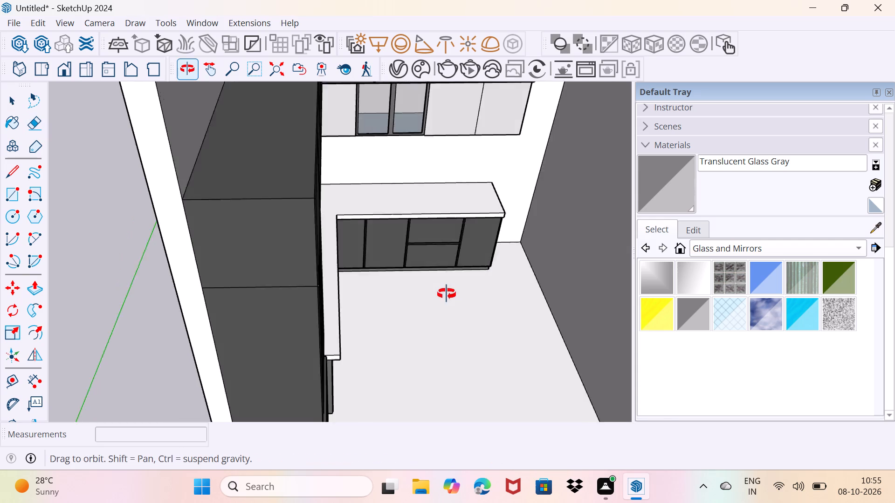
middle_click_drag(447, 294, 290, 137)
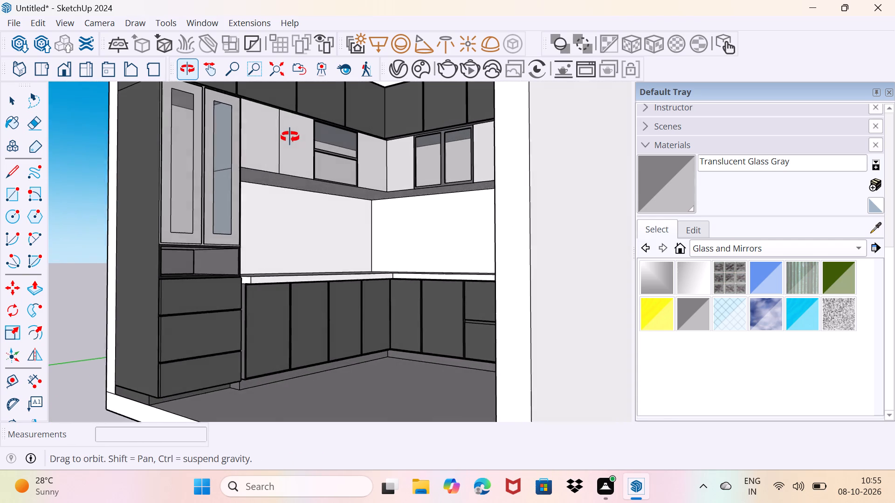
middle_click_drag(290, 137, 382, 187)
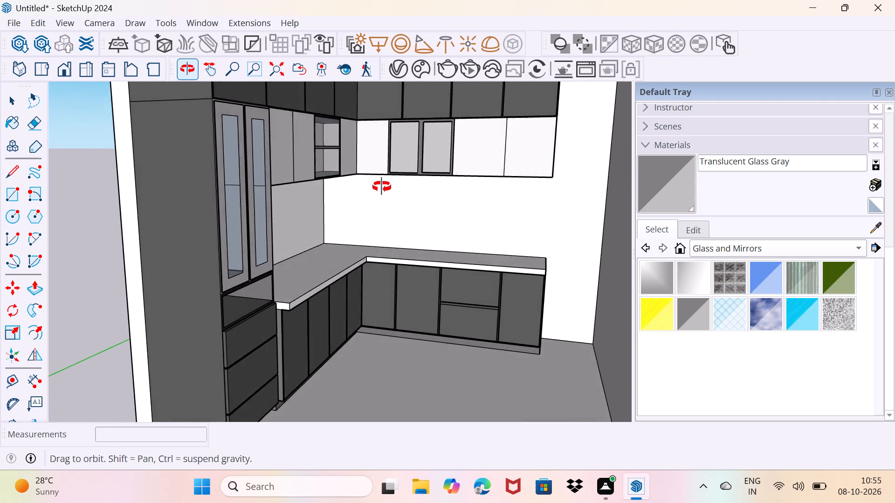
middle_click_drag(382, 187, 350, 214)
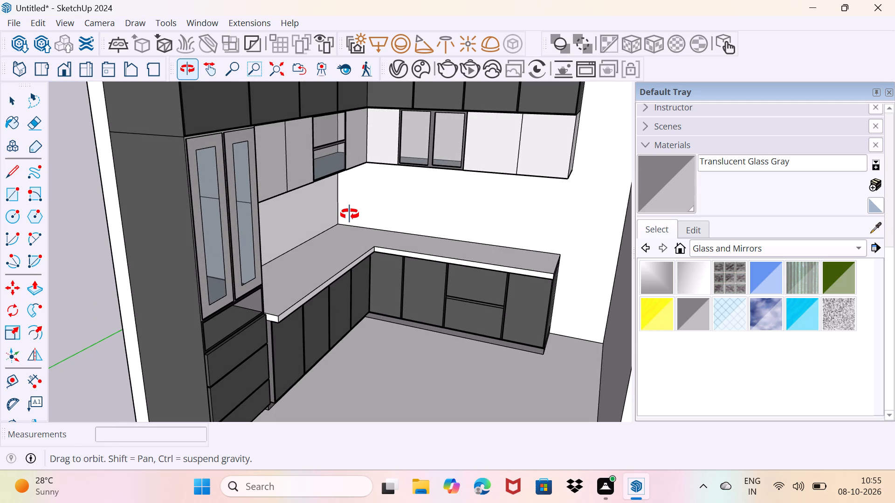
middle_click_drag(350, 214, 272, 301)
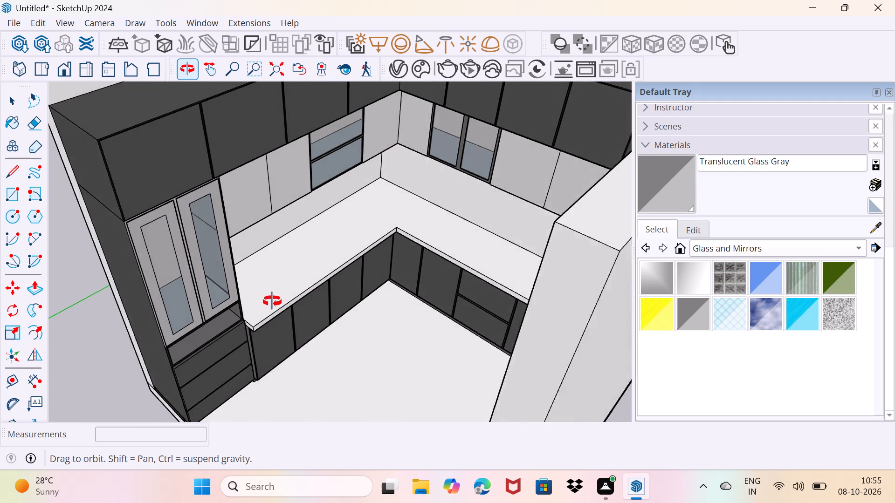
middle_click_drag(272, 301, 289, 342)
scroll(296, 232, "up", 1)
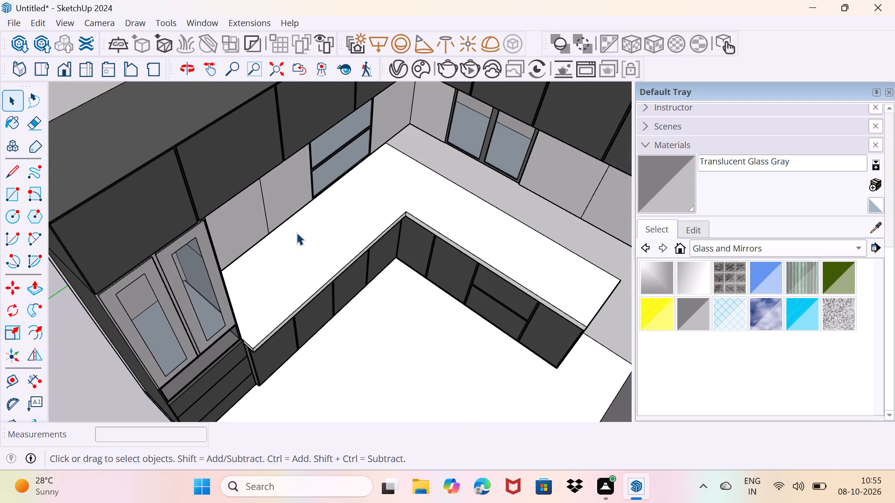
middle_click_drag(312, 280, 310, 204)
scroll(312, 280, "up", 1)
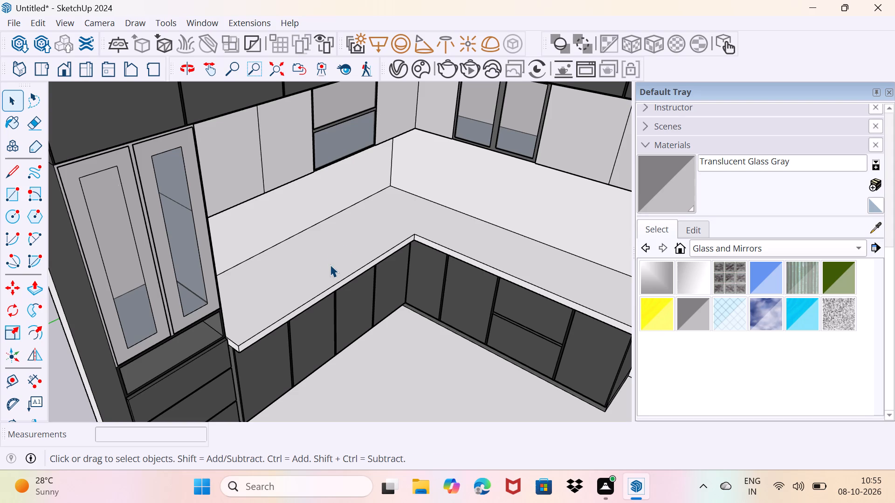
key("r")
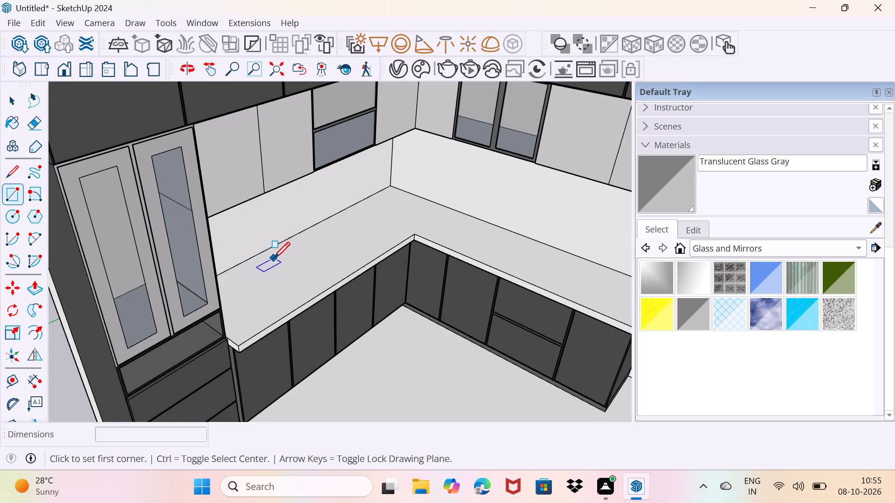
left_click(273, 256)
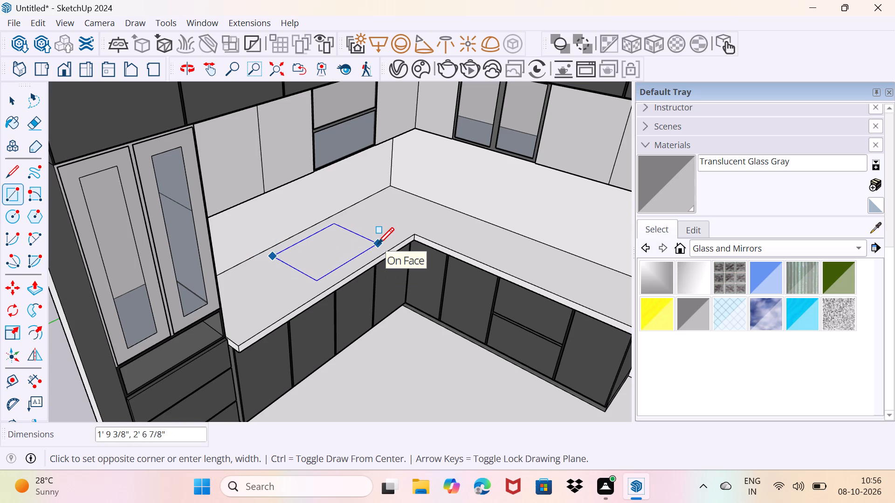
left_click(378, 244)
key("space")
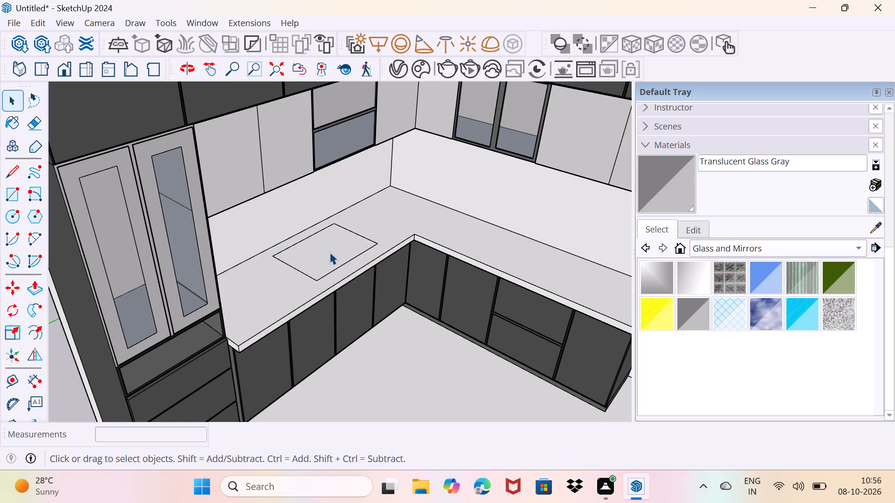
Push the rectangle on the countertop down about 2 1/16" to form a recess.
type("p")
left_click(326, 245)
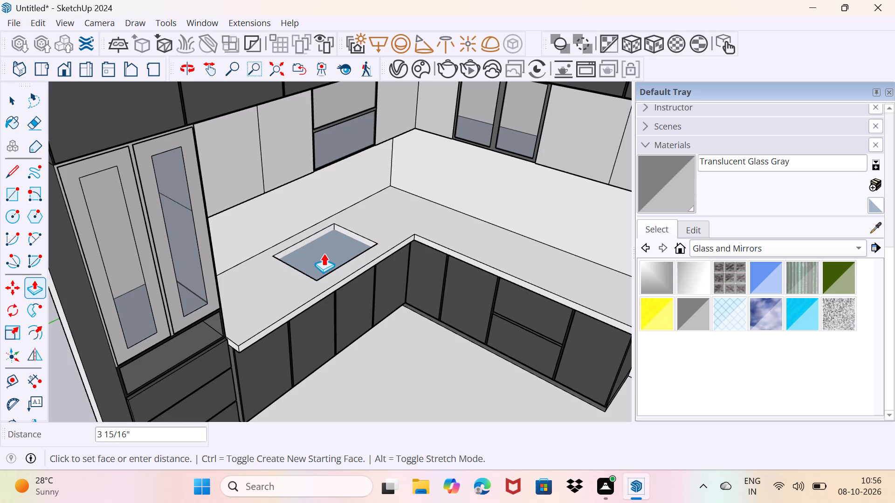
scroll(324, 250, "up", 7)
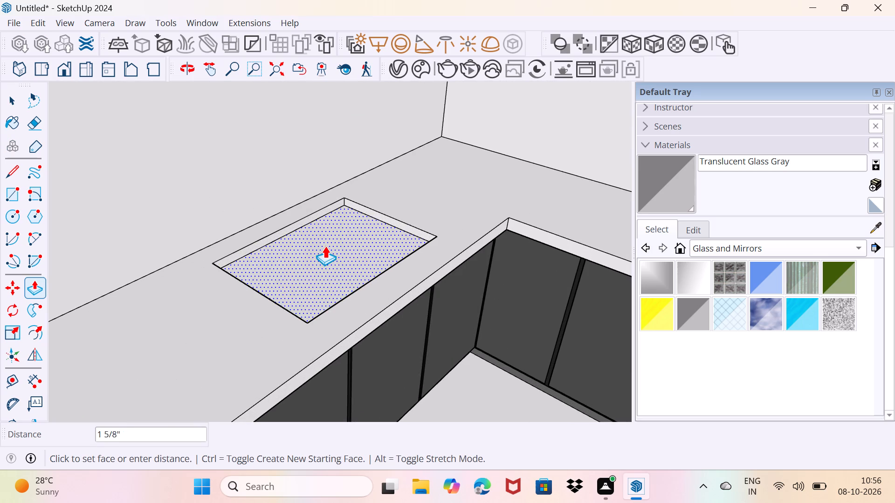
left_click(325, 248)
scroll(344, 290, "down", 4)
key("space")
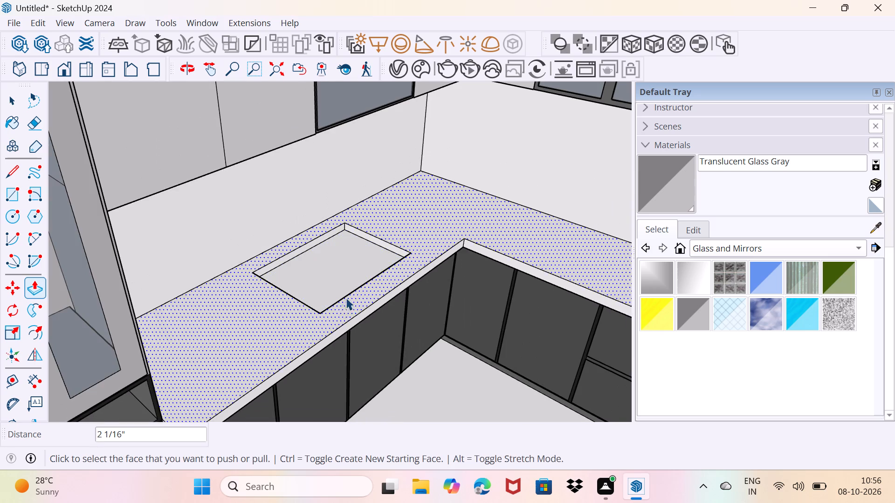
Start a model import and look through the Documents folder for a faucet to use at the countertop recess.
scroll(346, 312, "down", 3)
middle_click_drag(347, 313, 200, 315)
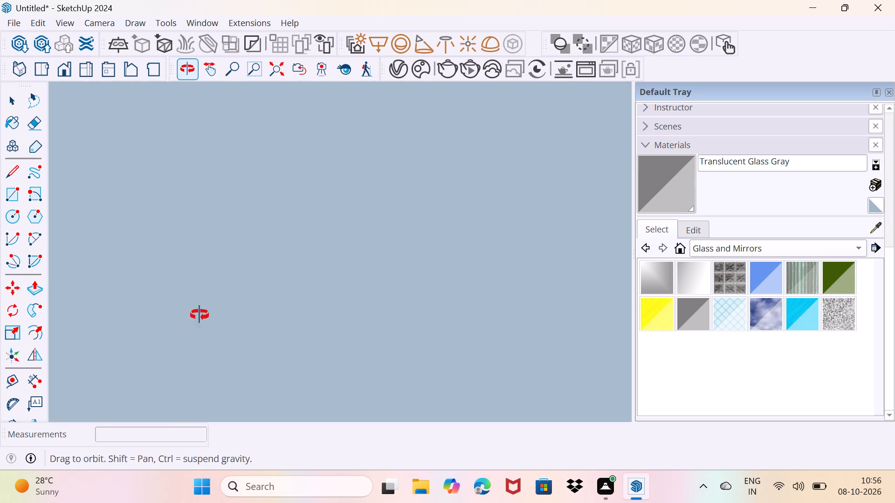
middle_click_drag(200, 315, 342, 331)
scroll(307, 258, "up", 3)
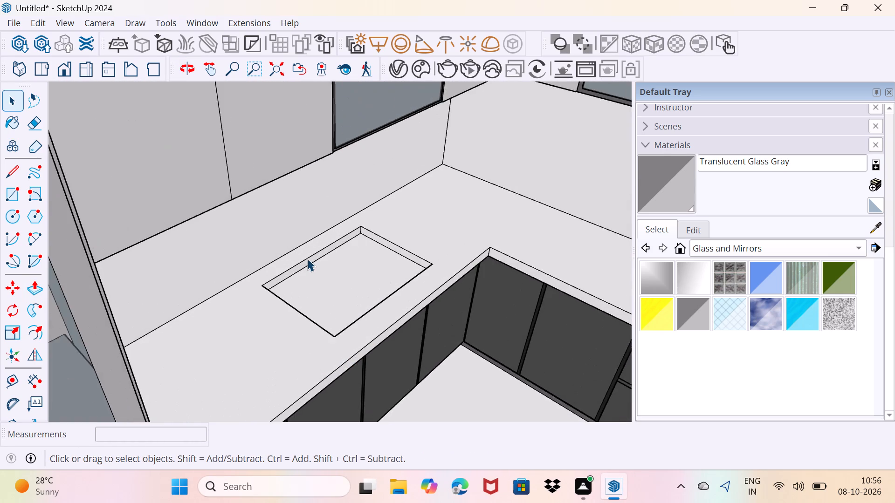
scroll(307, 258, "up", 4)
middle_click_drag(328, 285, 243, 288)
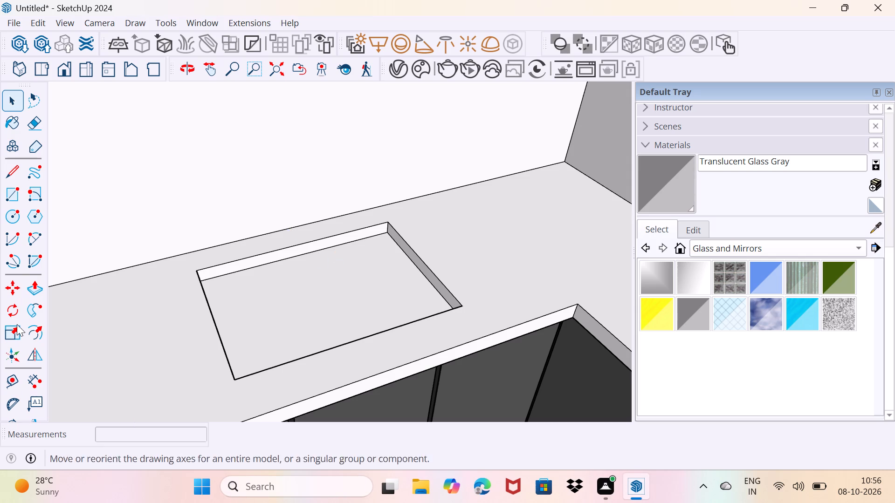
left_click(8, 22)
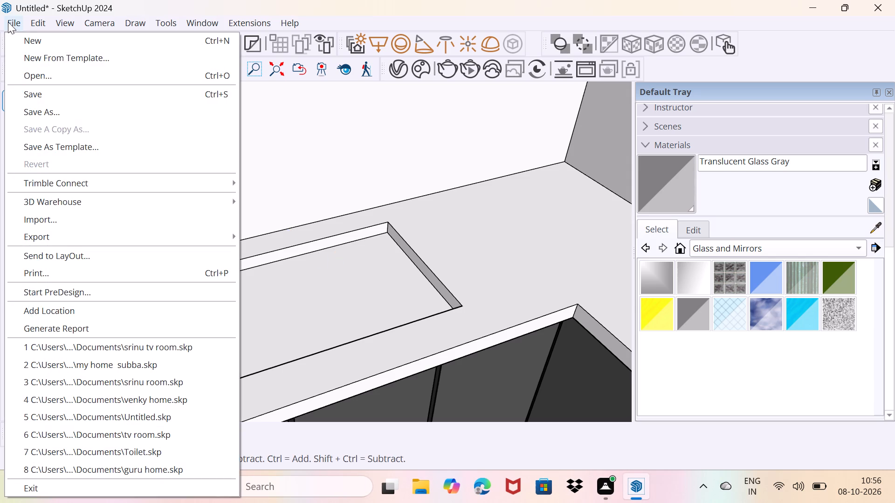
left_click(38, 219)
scroll(98, 229, "down", 3)
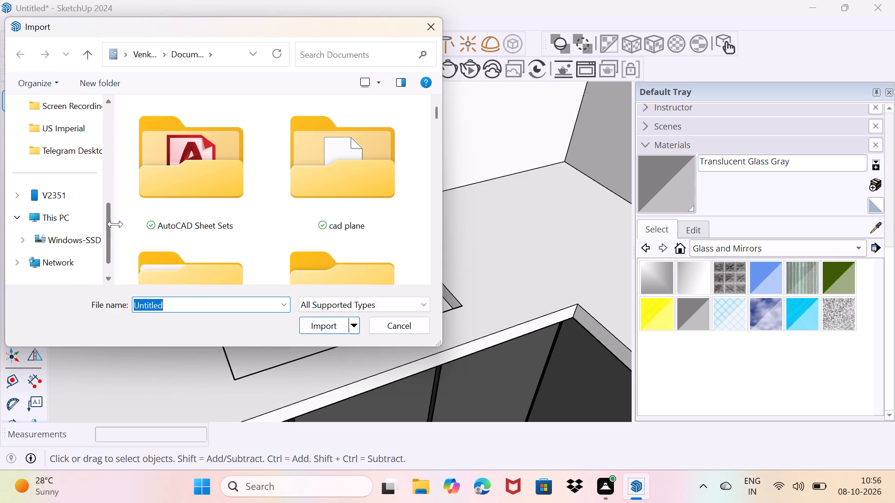
scroll(76, 229, "up", 4)
scroll(257, 229, "down", 13)
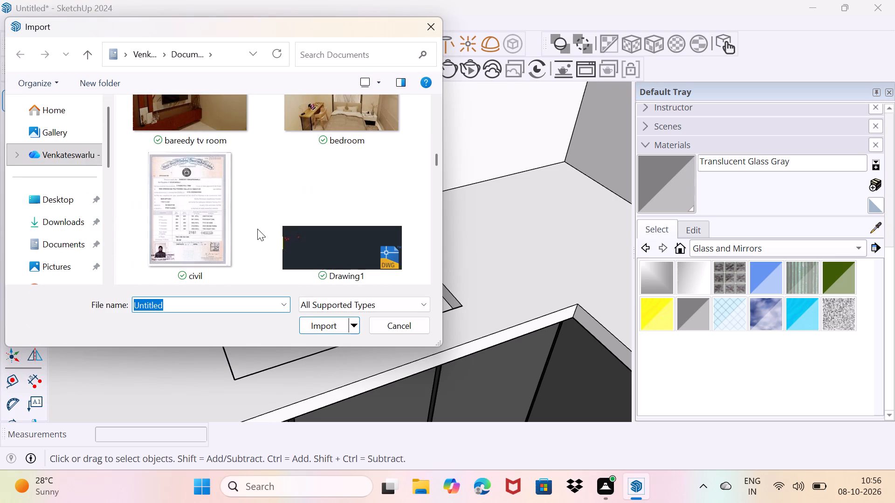
scroll(257, 229, "down", 15)
scroll(257, 229, "down", 17)
scroll(257, 229, "down", 5)
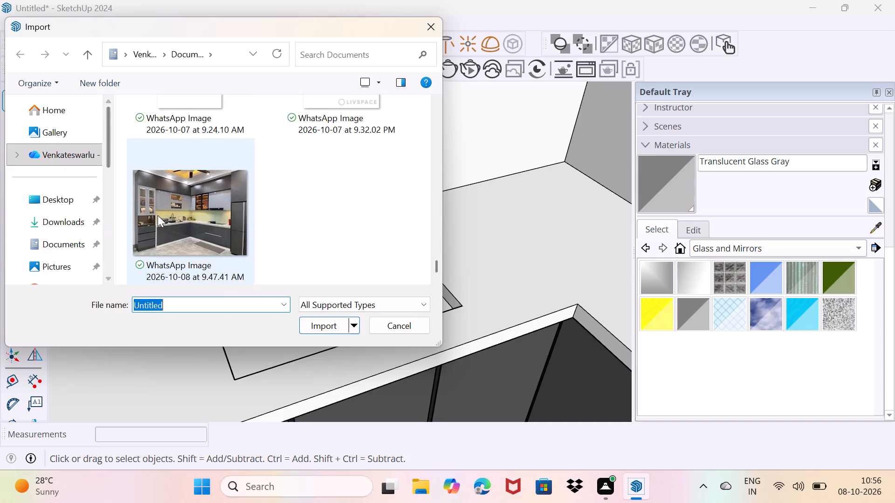
scroll(158, 215, "up", 2)
scroll(158, 215, "down", 5)
left_click(67, 206)
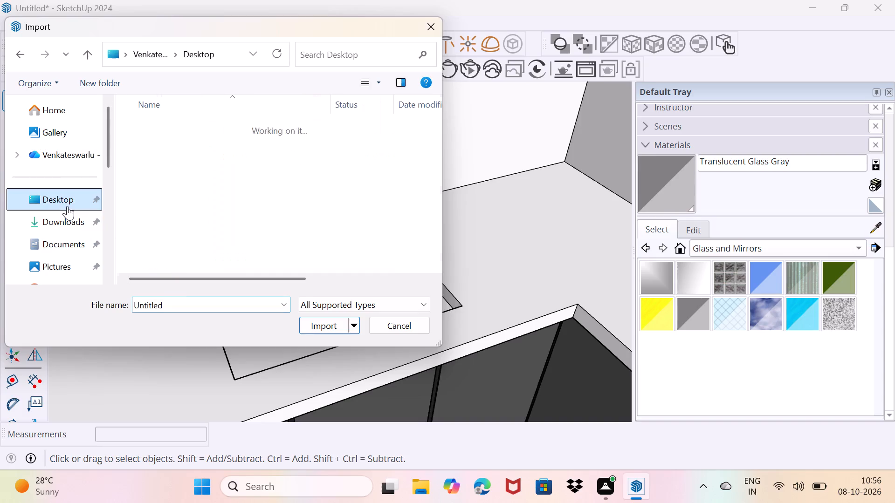
left_click(71, 221)
left_click(74, 243)
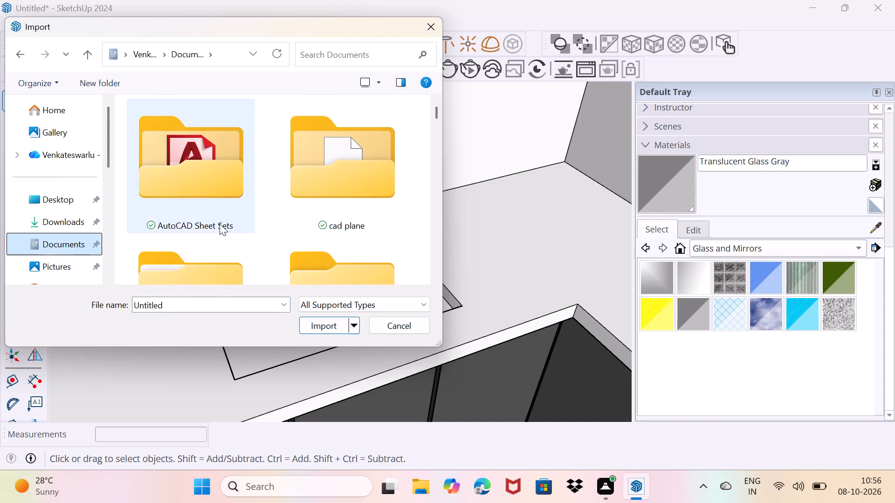
scroll(224, 218, "down", 10)
Import the HELVEX-E-300-DX-EB faucet from the Downloads folder and place it on the countertop between the recess and the tall unit.
left_click(68, 227)
scroll(181, 226, "down", 2)
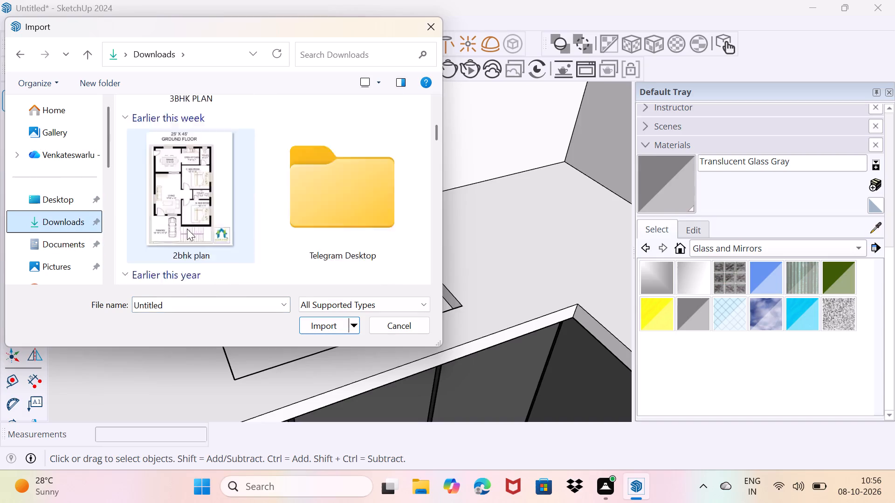
scroll(187, 229, "down", 12)
scroll(189, 229, "up", 1)
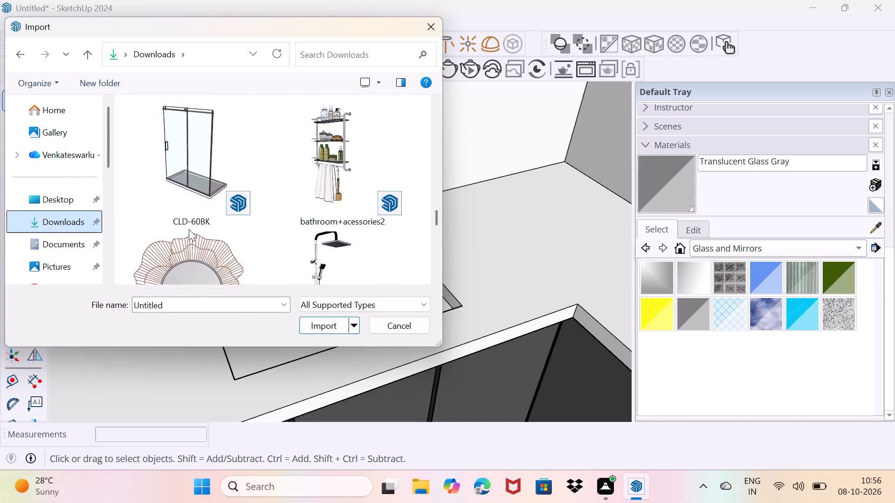
scroll(189, 229, "down", 14)
scroll(189, 229, "up", 7)
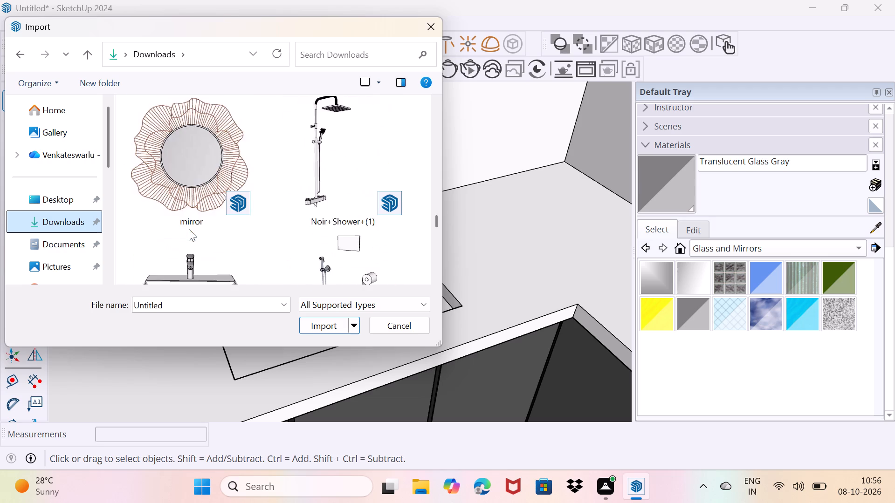
scroll(189, 229, "up", 4)
scroll(189, 229, "down", 3)
scroll(189, 229, "up", 2)
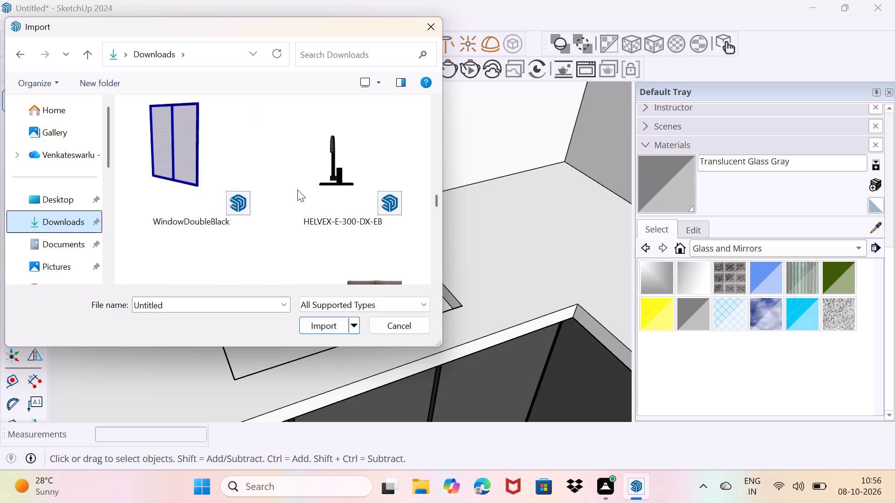
left_click(318, 185)
left_click(318, 326)
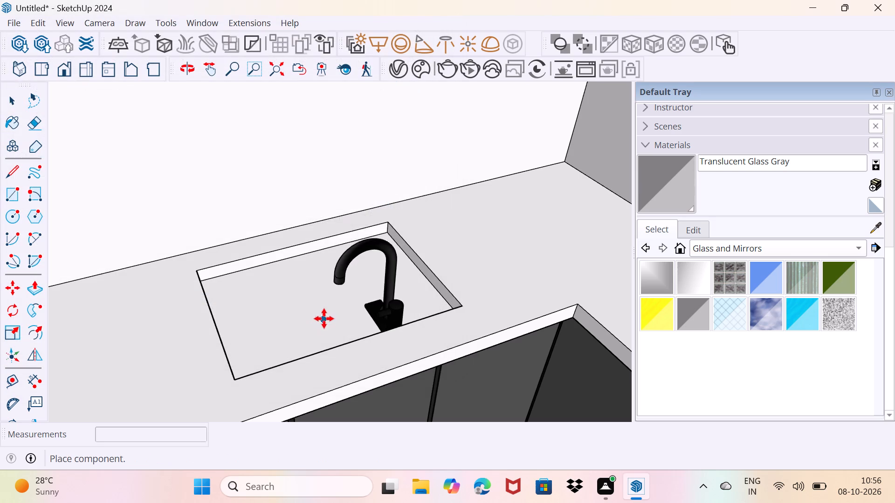
left_click(102, 307)
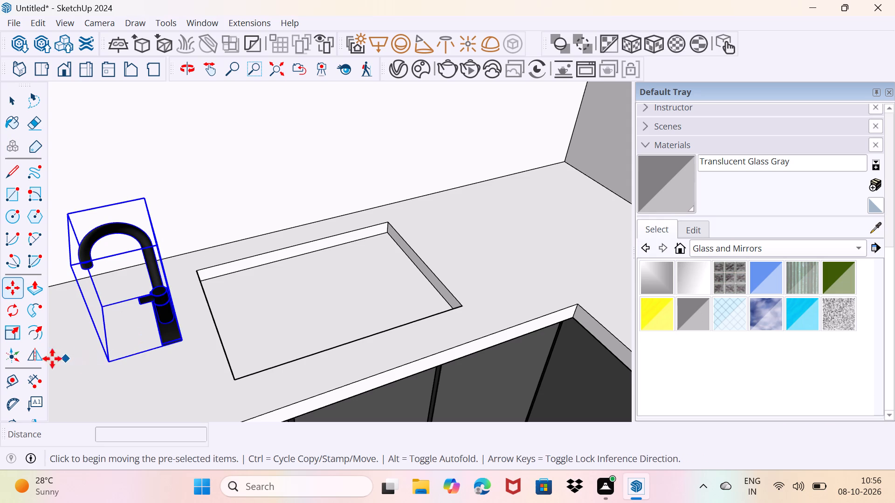
Rotate the faucet about 92 degrees in the horizontal plane around the corner of its base.
left_click(12, 311)
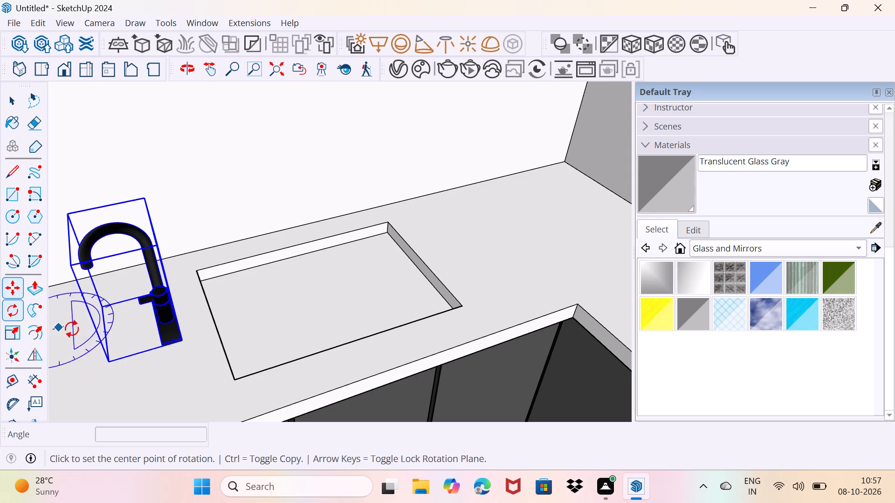
left_click(182, 345)
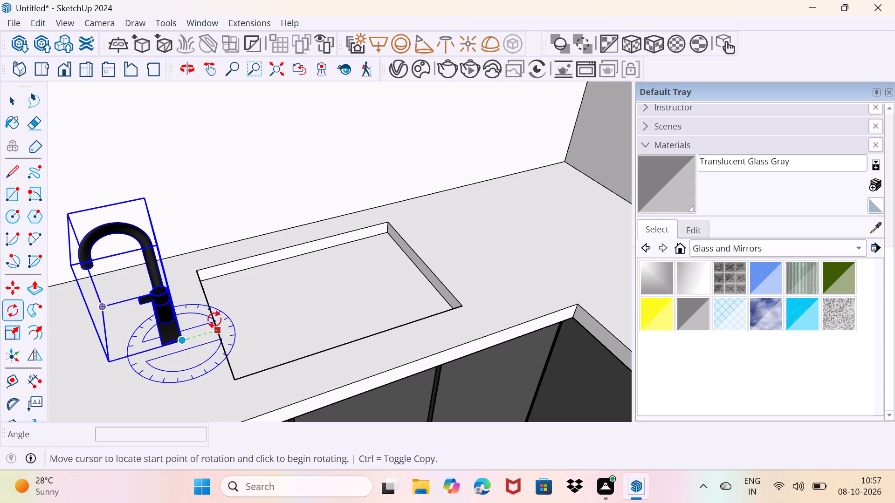
left_click(231, 309)
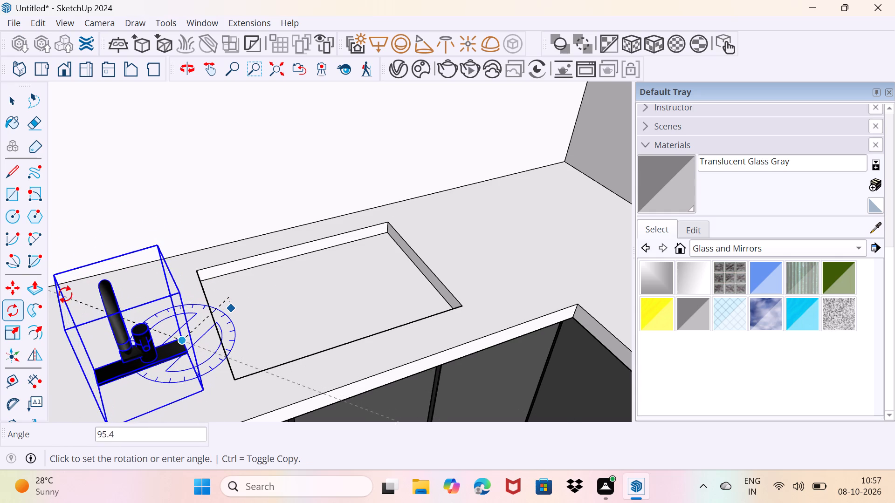
left_click(55, 281)
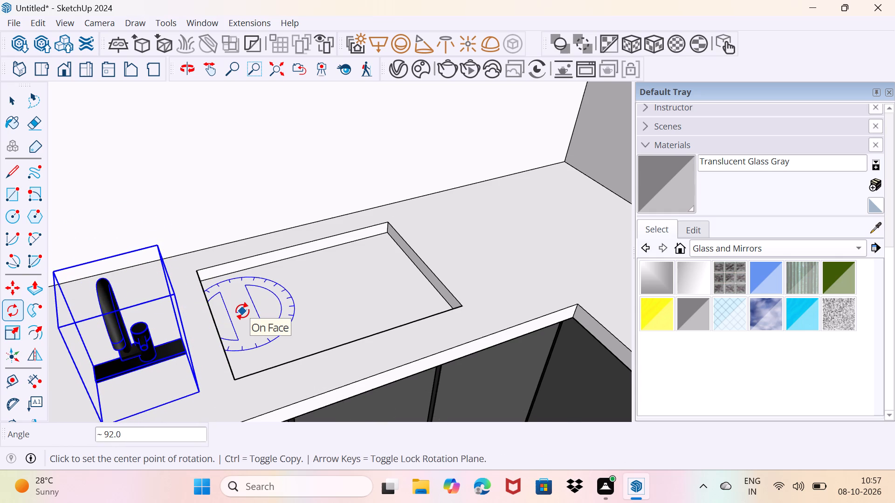
key("space")
Move the faucet about 2' 7 1/16" onto the countertop strip between the recess and the back wall.
scroll(228, 329, "down", 4)
scroll(186, 351, "up", 2)
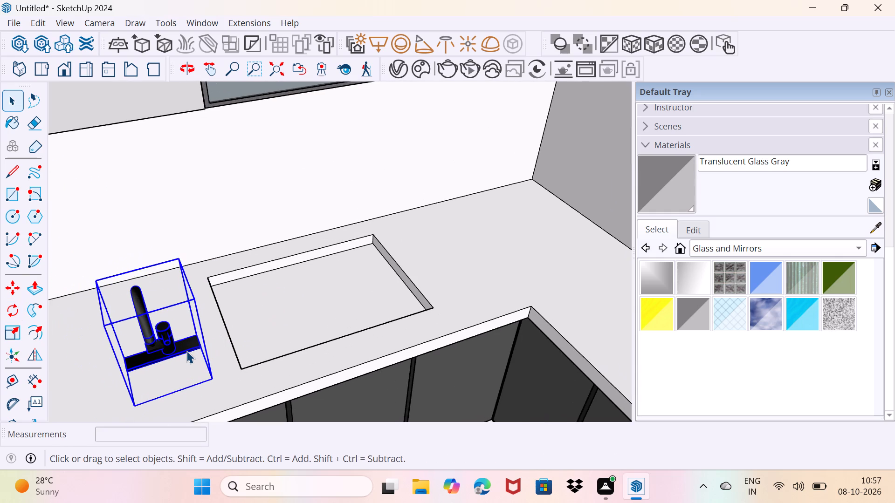
key("m")
left_click(194, 336)
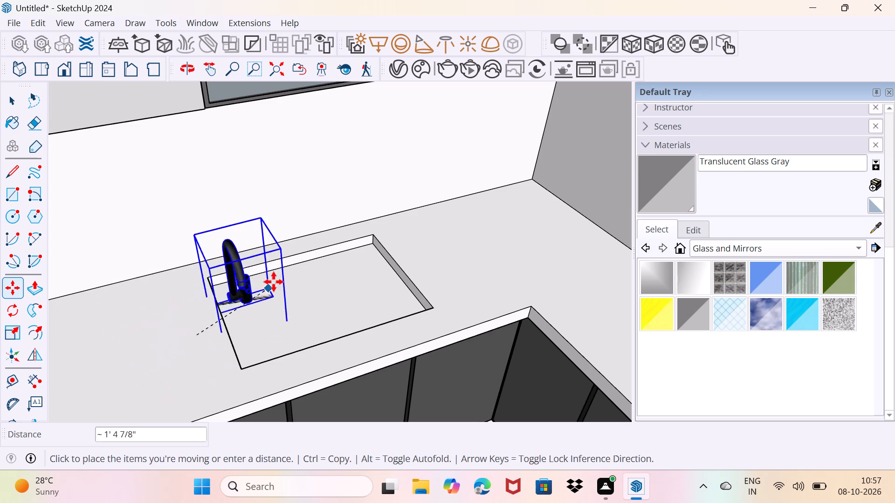
scroll(310, 239, "up", 2)
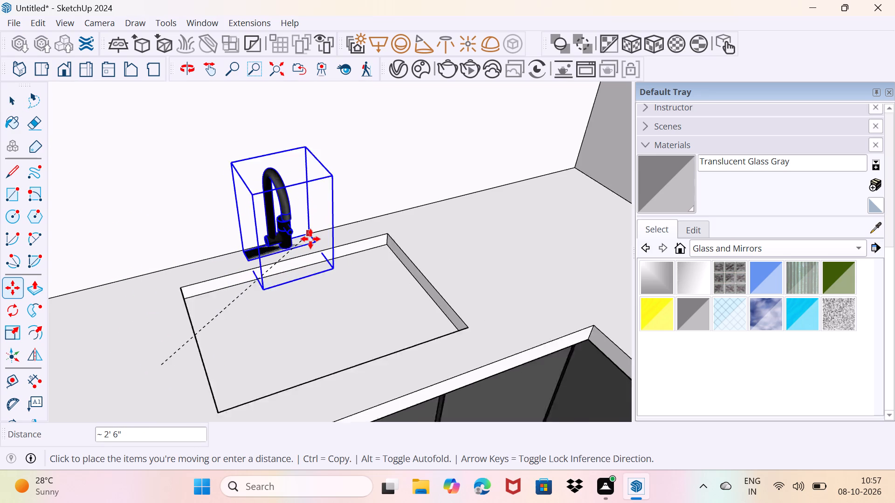
scroll(310, 239, "up", 4)
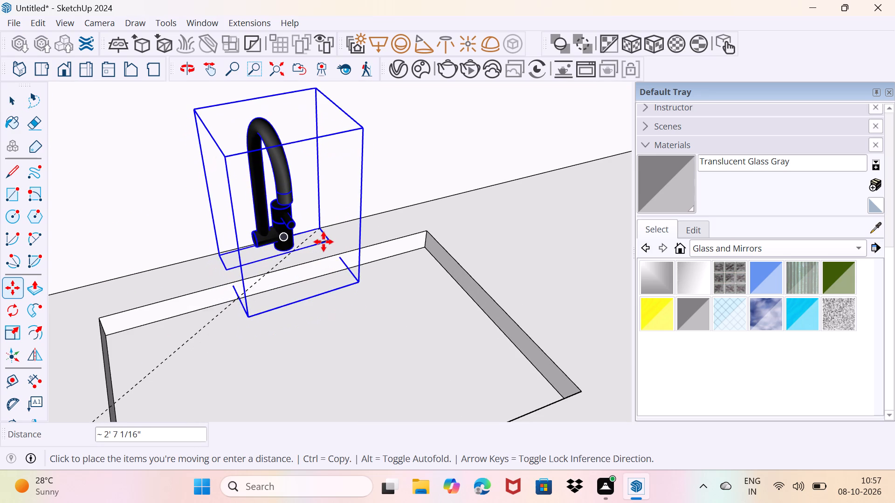
left_click(325, 245)
Shift the faucet slightly away from the back wall so its base plate sits at the recess's rear edge.
middle_click_drag(359, 246, 331, 262)
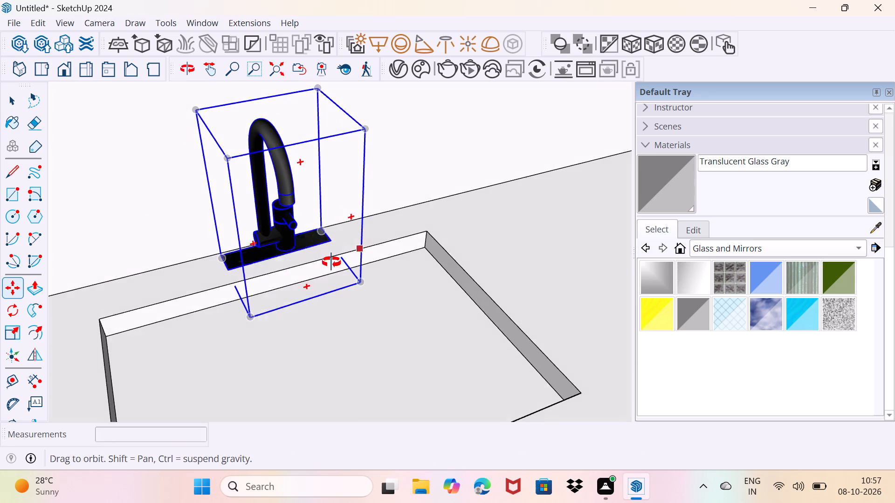
middle_click_drag(331, 262, 87, 276)
left_click_drag(319, 212, 307, 219)
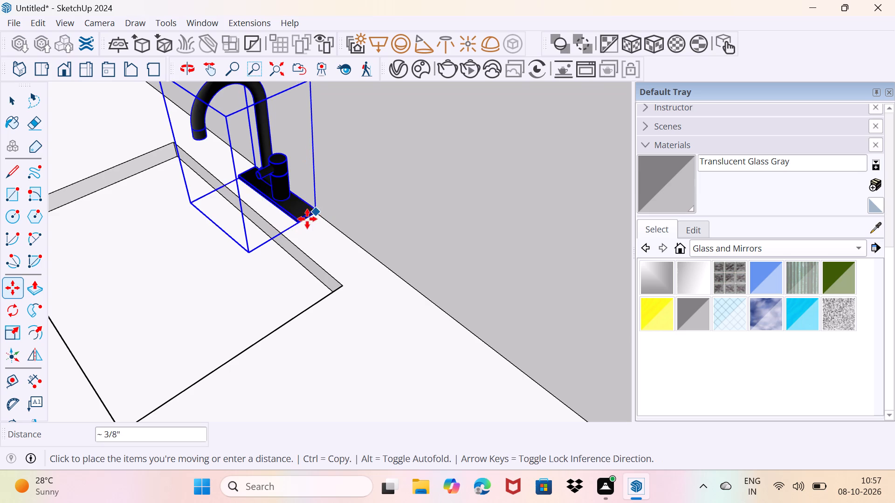
left_click_drag(307, 219, 299, 225)
left_click(299, 225)
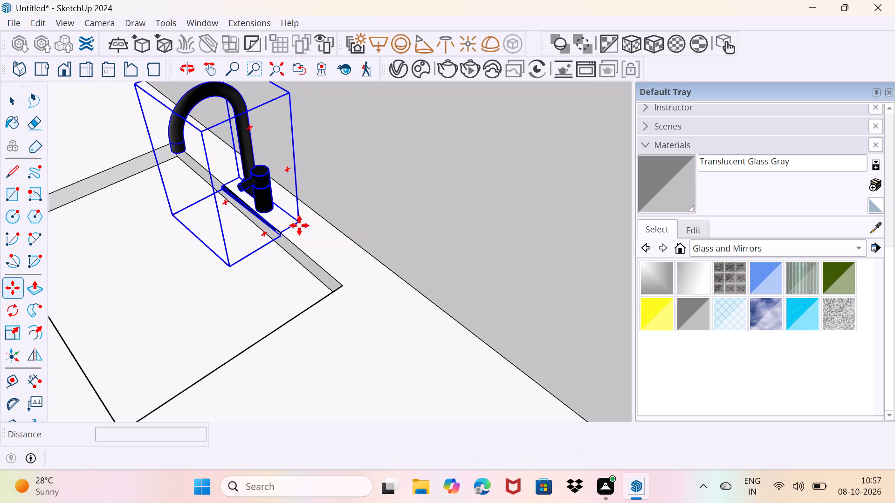
key("space")
key("Escape")
key("space")
Examine the whole kitchen from outside and then close up around the faucet and countertop recess.
scroll(305, 399, "down", 2)
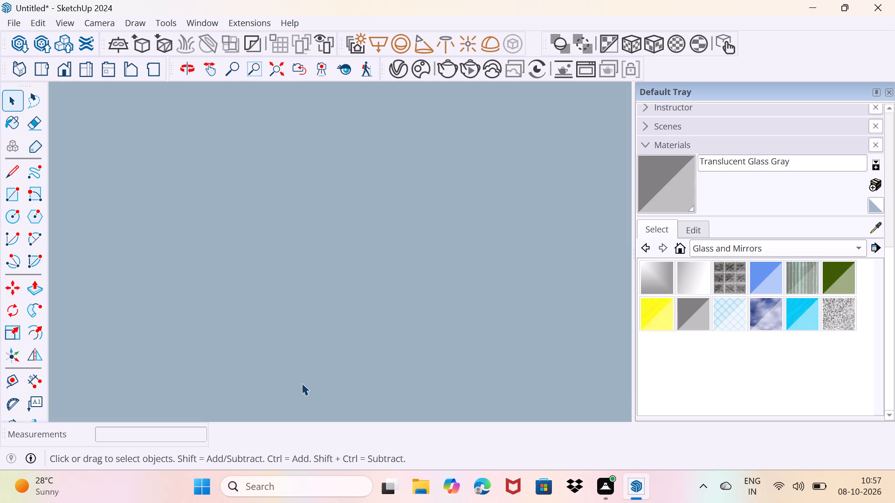
scroll(310, 362, "down", 2)
left_click(274, 75)
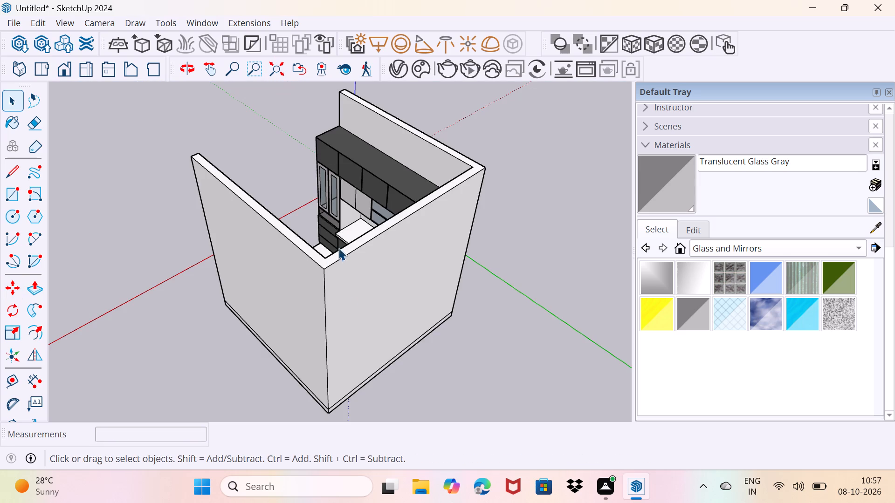
left_click_drag(445, 377, 499, 308)
middle_click_drag(237, 284, 689, 272)
scroll(303, 259, "up", 3)
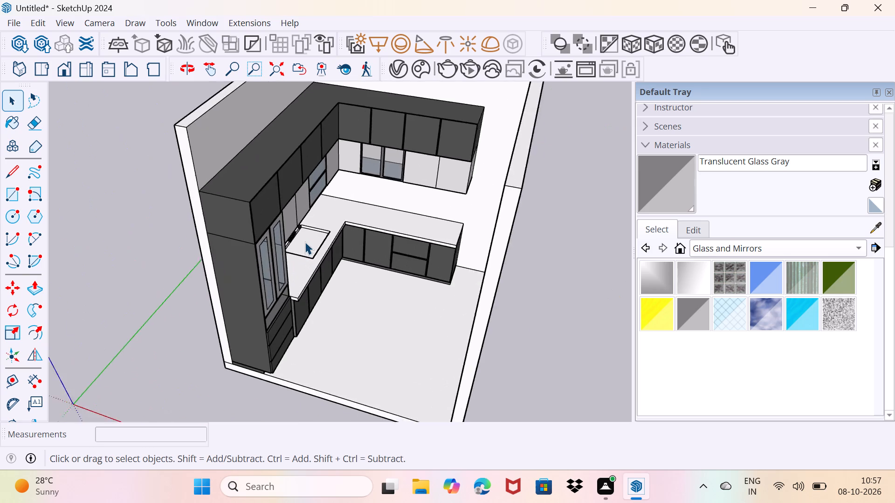
scroll(305, 242, "up", 7)
middle_click_drag(306, 242, 266, 198)
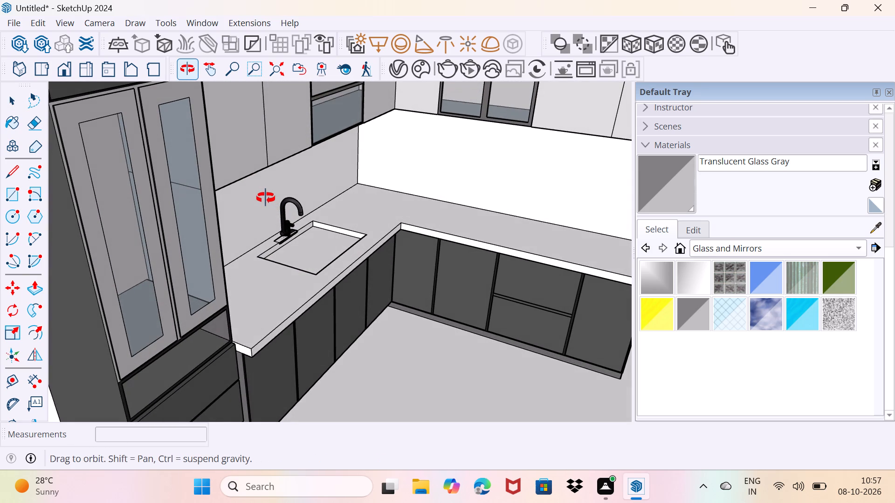
middle_click_drag(266, 198, 279, 214)
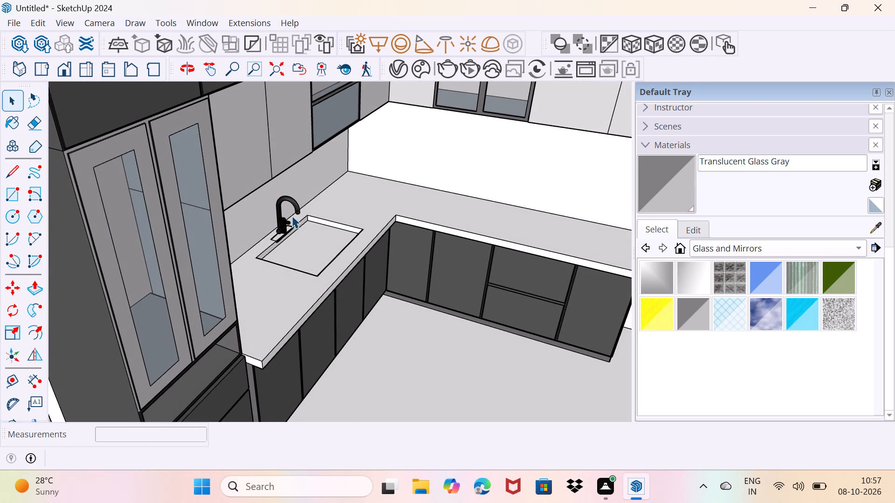
scroll(292, 216, "up", 3)
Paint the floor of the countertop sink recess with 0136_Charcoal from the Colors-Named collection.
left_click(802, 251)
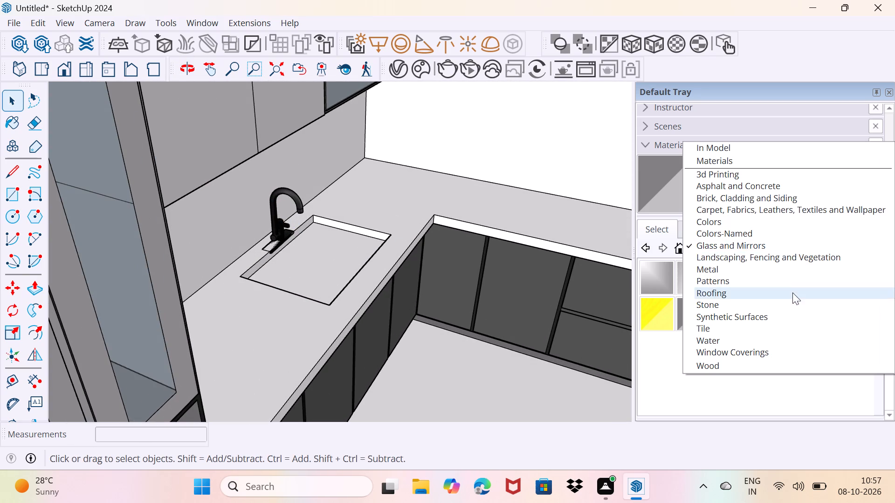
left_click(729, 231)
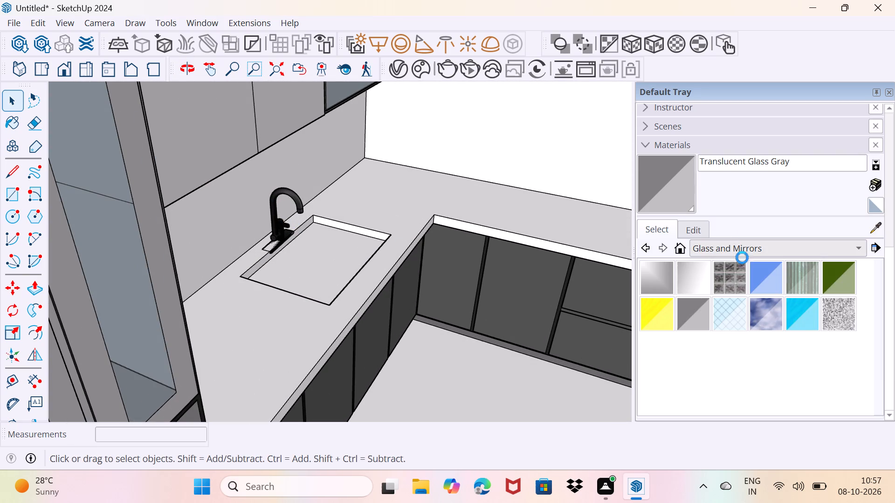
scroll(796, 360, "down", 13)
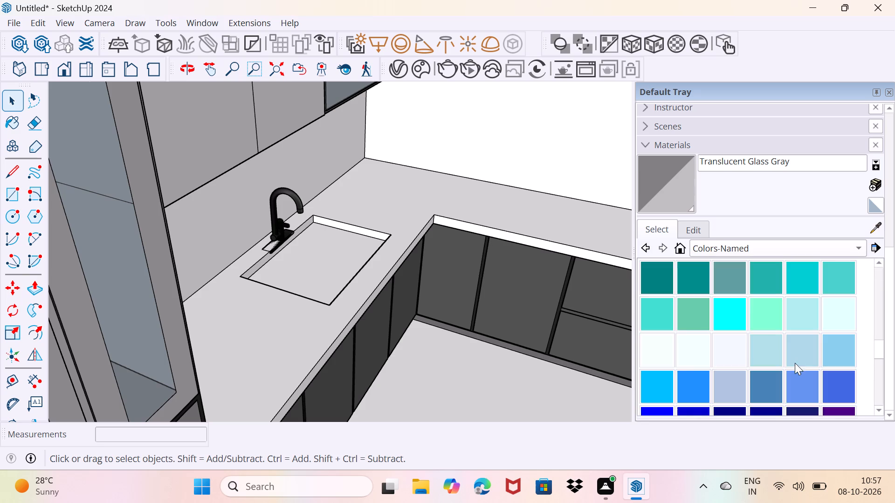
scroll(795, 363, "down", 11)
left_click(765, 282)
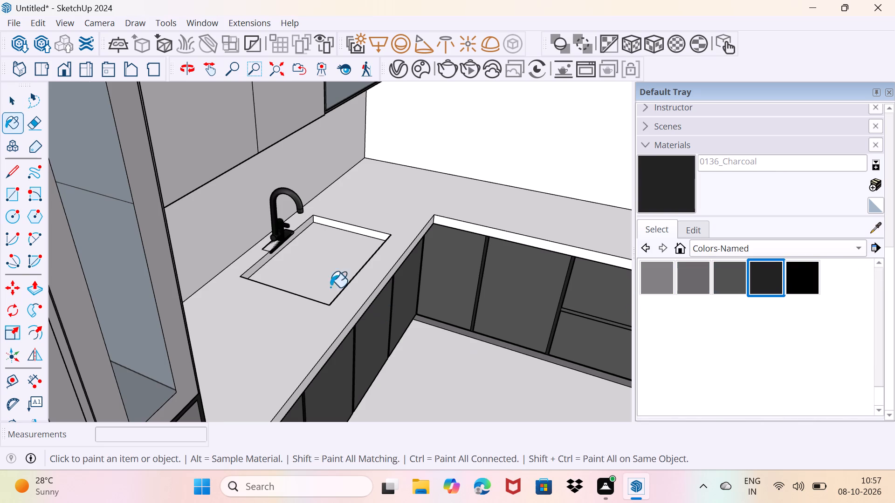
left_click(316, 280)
Paint the floor and inner side faces of the sink recess with 0133_Gray.
scroll(310, 277, "up", 5)
middle_click_drag(310, 276, 196, 330)
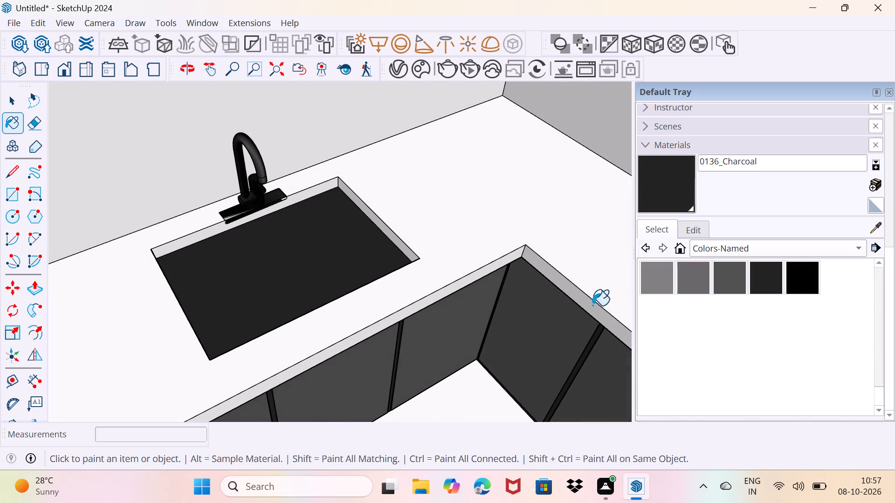
left_click(653, 286)
left_click(250, 275)
scroll(261, 272, "up", 3)
middle_click_drag(261, 272, 194, 303)
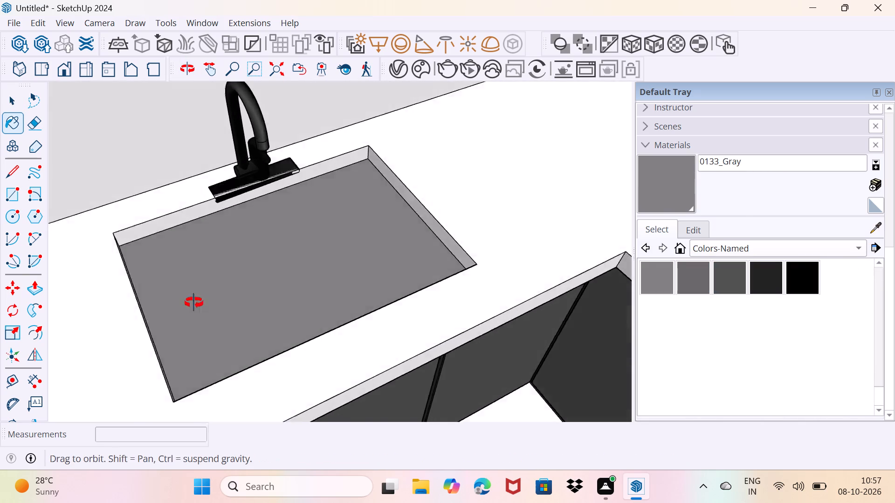
middle_click_drag(194, 303, 137, 303)
scroll(125, 279, "up", 2)
left_click(205, 147)
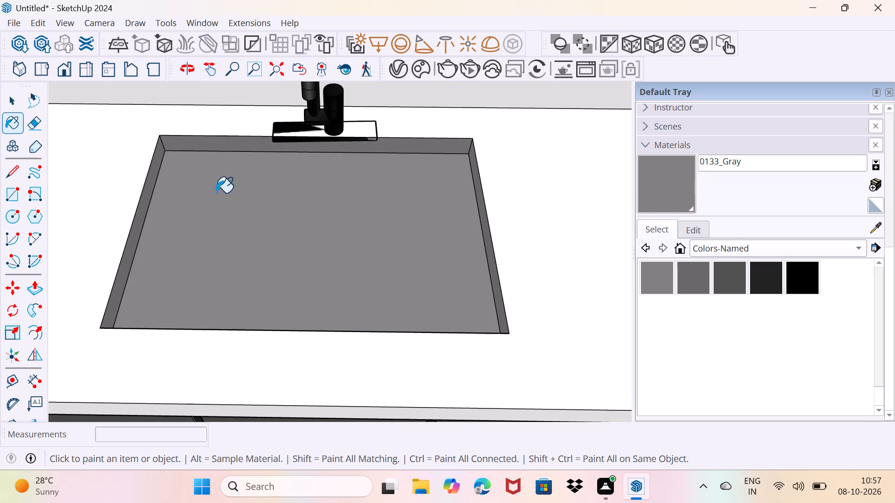
middle_click_drag(218, 194, 439, 218)
left_click(469, 174)
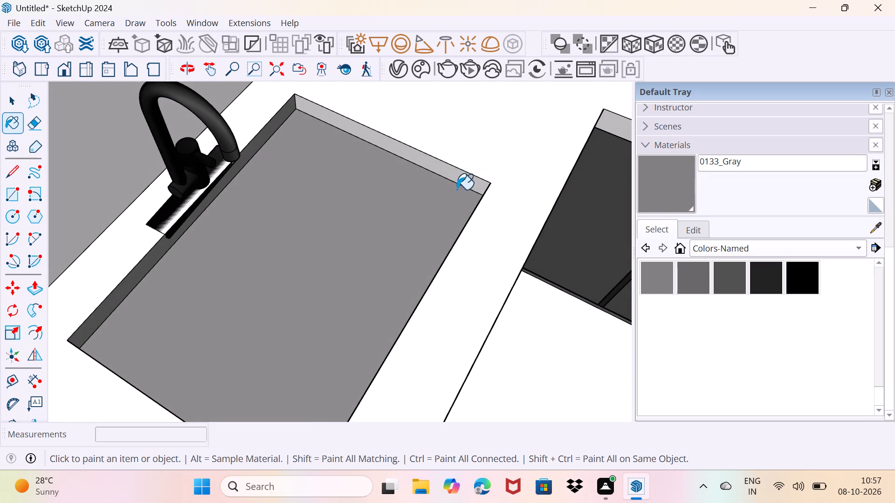
left_click(466, 182)
Examine the painted sink up close and the whole kitchen from the open side of the room.
scroll(436, 217, "down", 6)
middle_click_drag(436, 269, 318, 208)
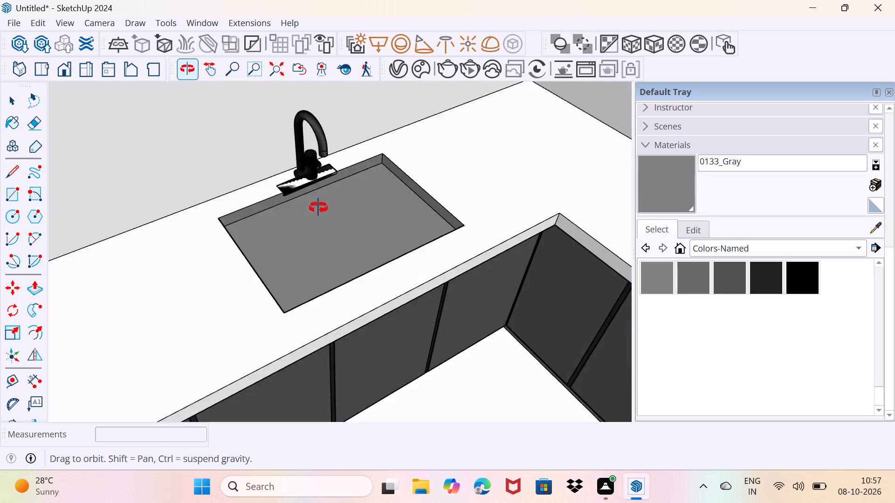
middle_click_drag(318, 208, 289, 174)
scroll(320, 199, "down", 6)
key("space")
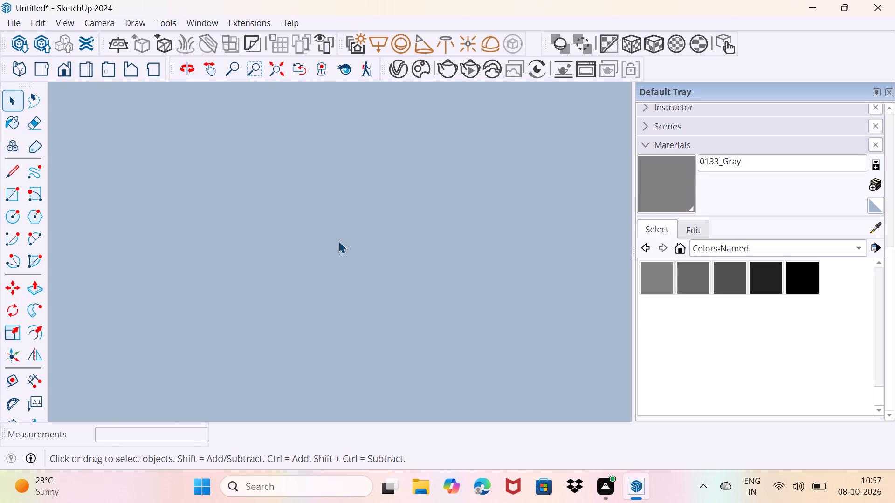
left_click(275, 65)
middle_click_drag(290, 243, 350, 240)
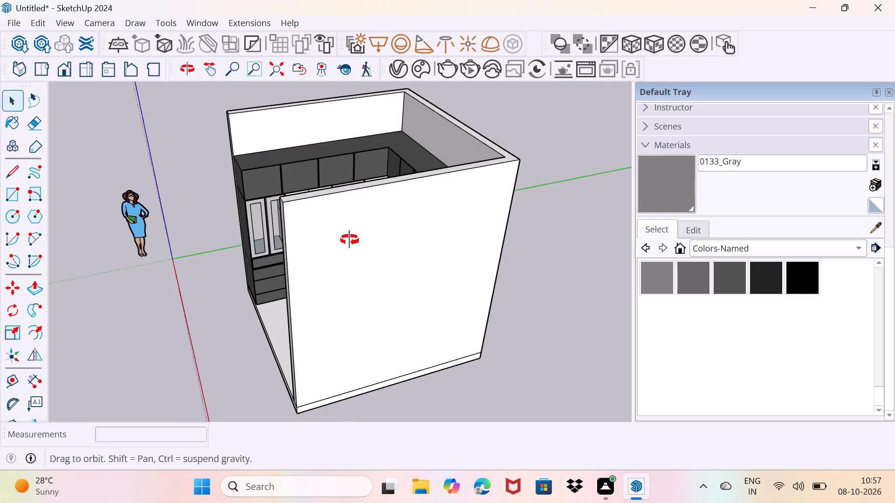
middle_click_drag(350, 240, 473, 206)
scroll(371, 275, "up", 3)
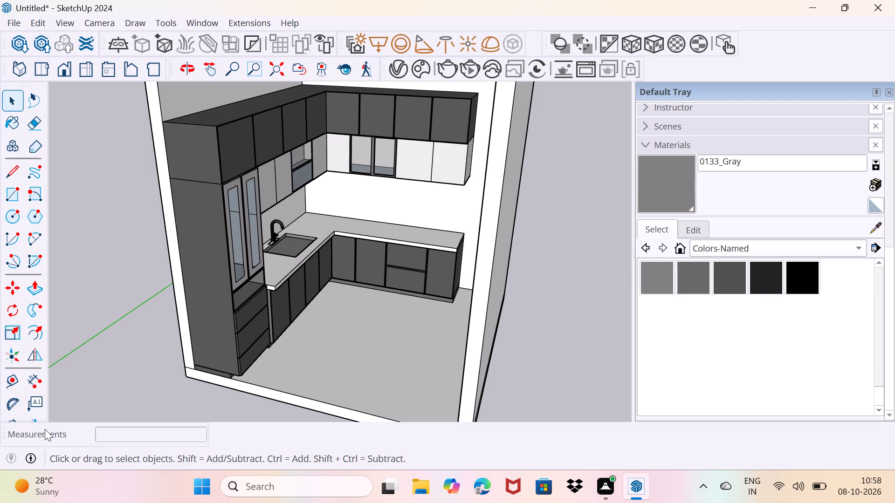
Browse the Downloads folder for a file to import into the kitchen model.
left_click(7, 22)
left_click(52, 224)
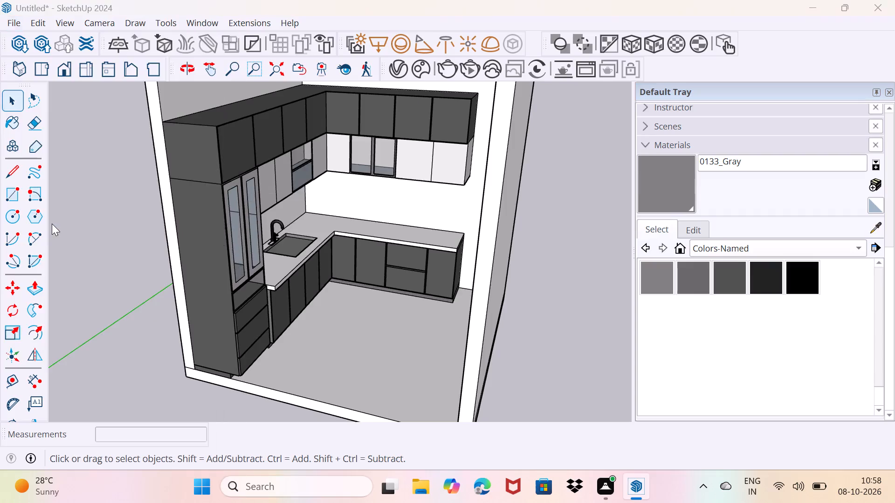
scroll(241, 208, "down", 5)
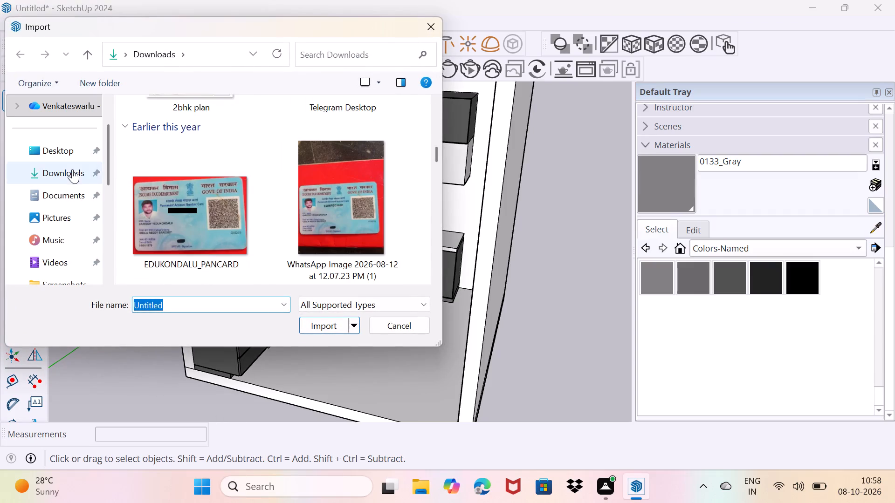
left_click(72, 169)
scroll(213, 187, "down", 20)
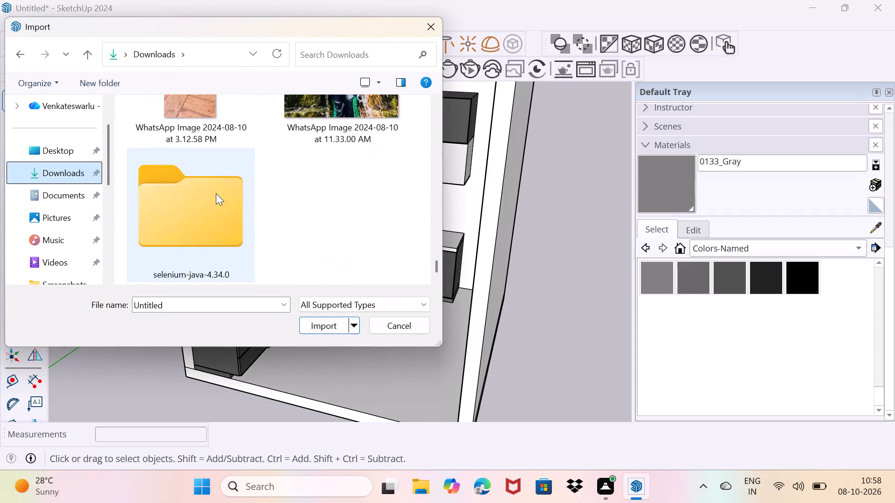
scroll(216, 193, "down", 6)
scroll(216, 193, "up", 15)
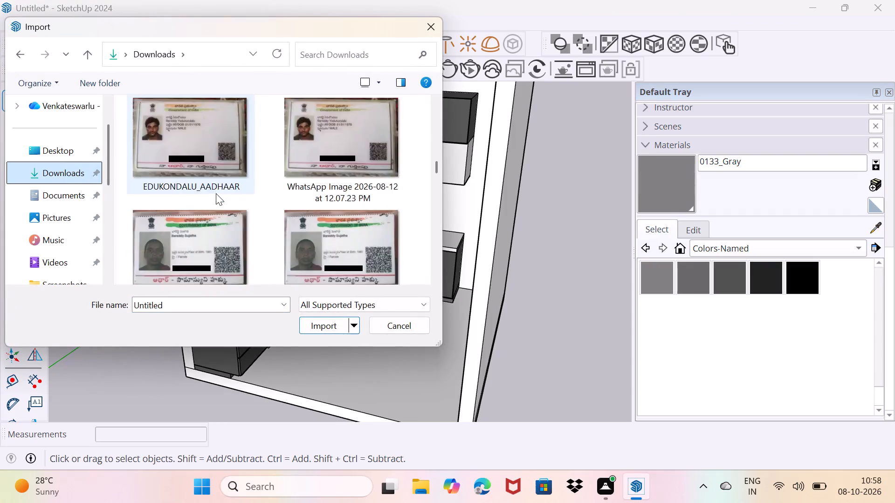
scroll(216, 193, "up", 7)
left_click(430, 28)
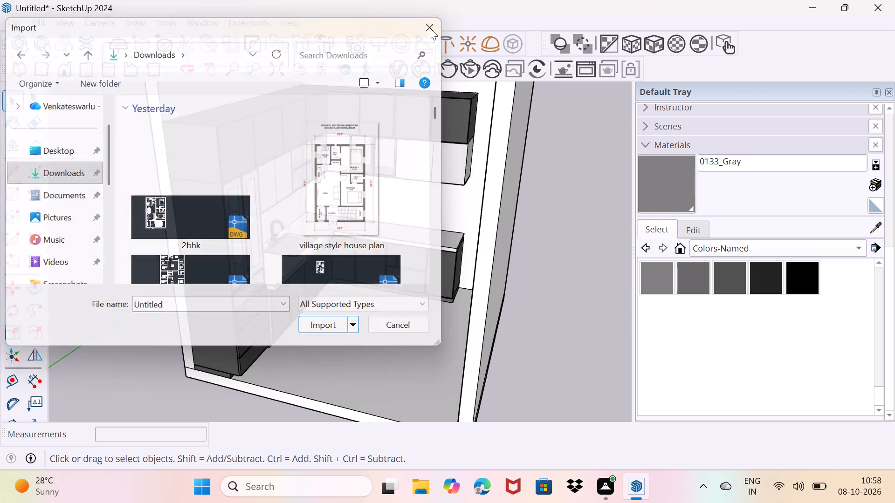
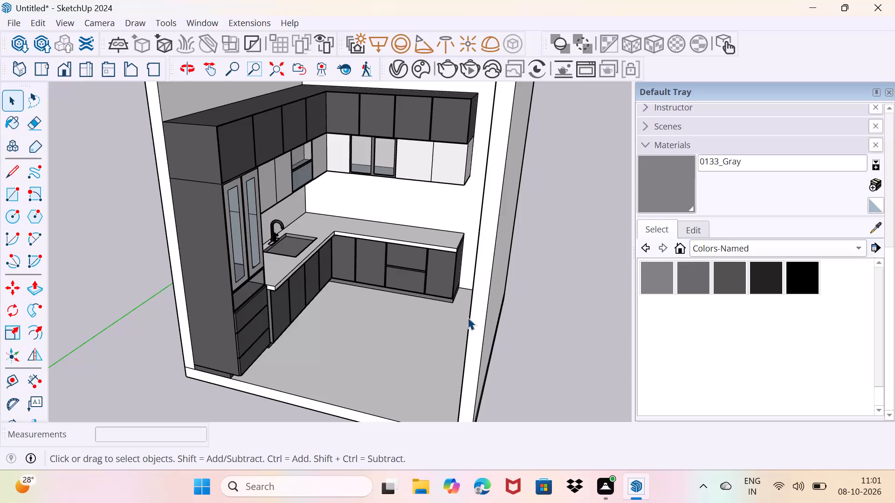
Import the black four-burner cooktop file Untitled from the Downloads folder and place it on the countertop beyond the sink corner.
scroll(354, 234, "up", 2)
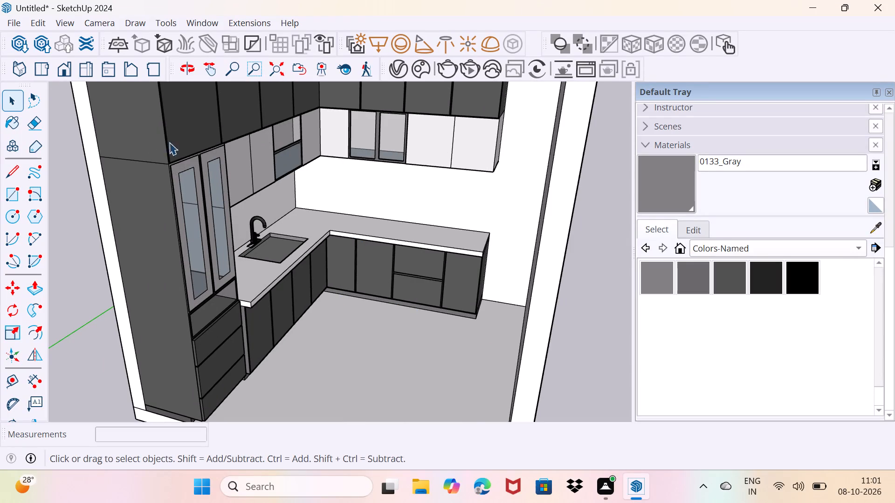
left_click(19, 26)
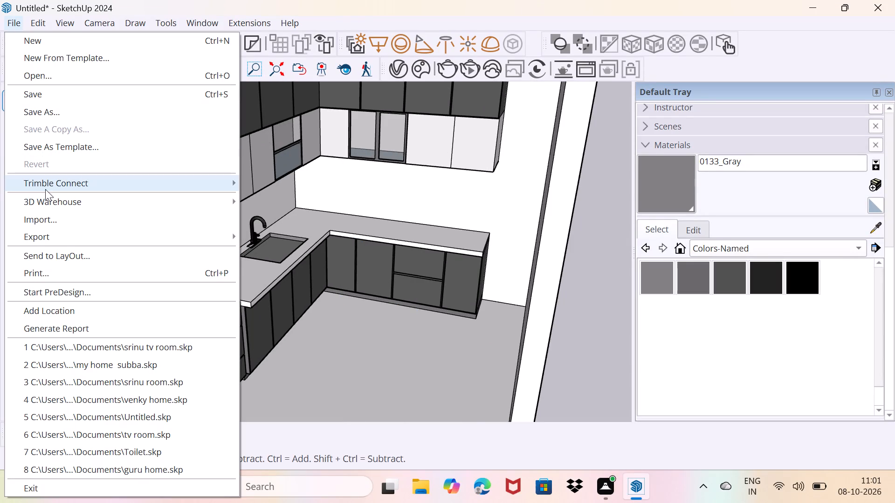
left_click(47, 217)
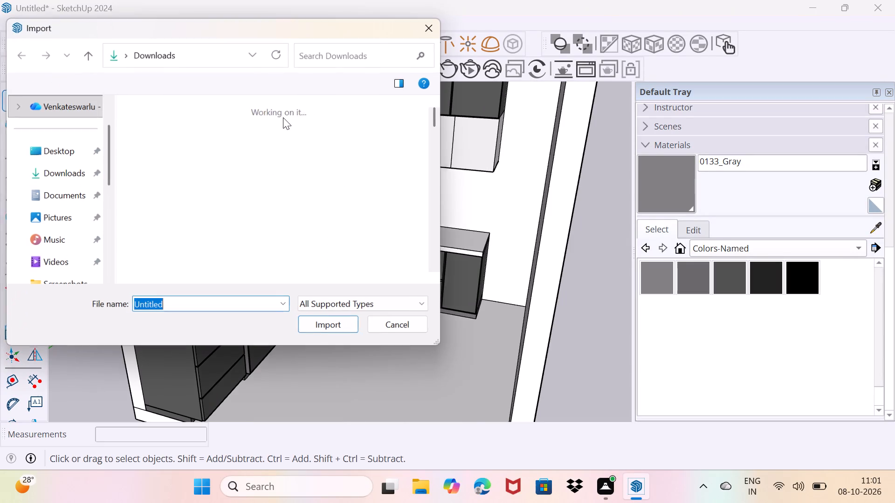
left_click(191, 204)
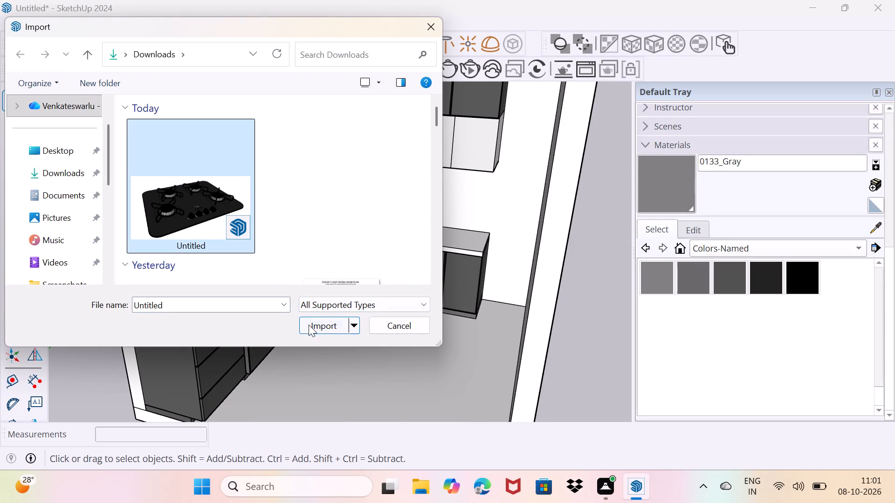
left_click(309, 325)
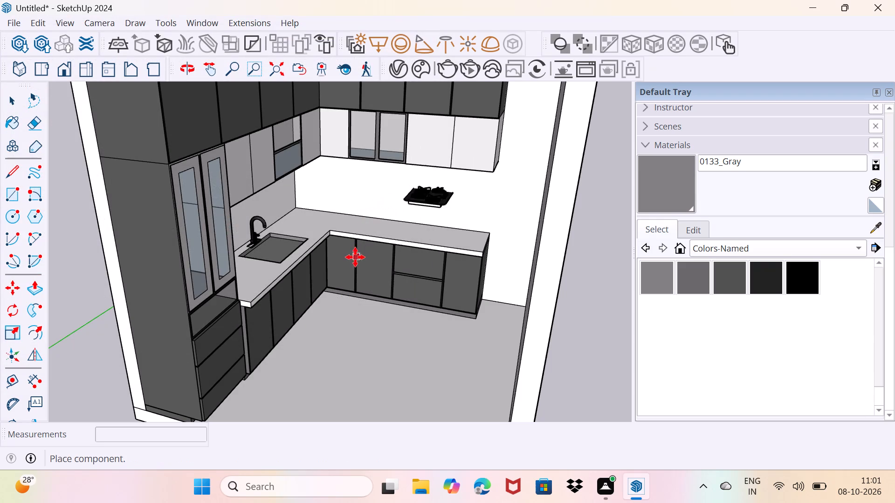
scroll(330, 284, "up", 5)
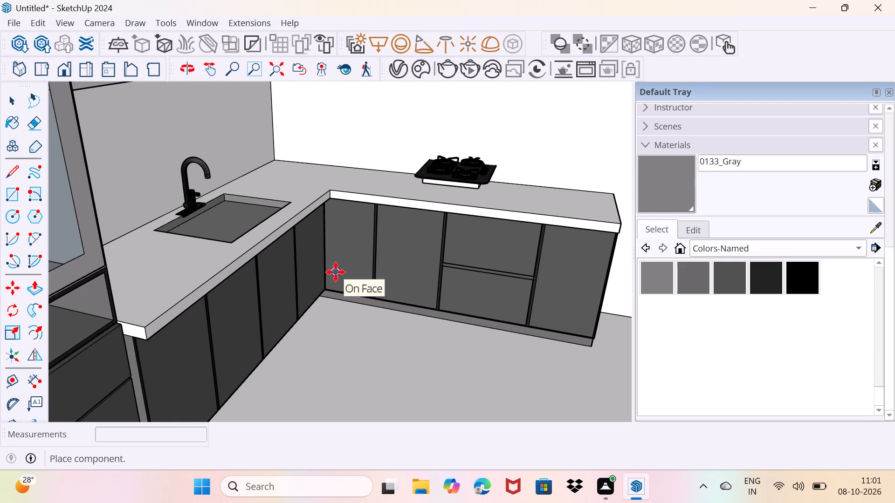
middle_click_drag(336, 272, 298, 378)
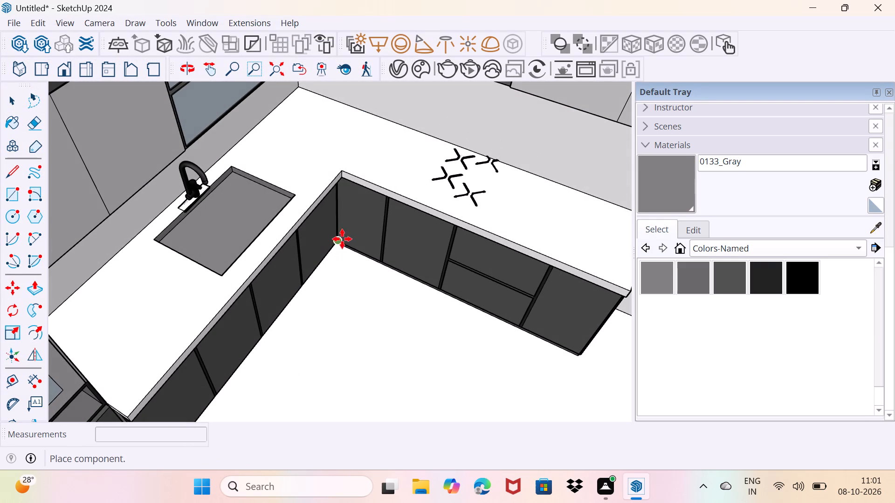
left_click(351, 227)
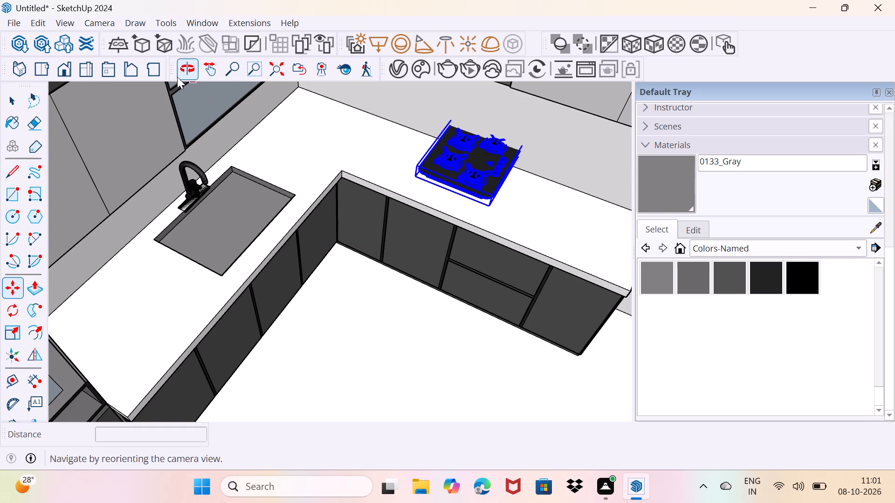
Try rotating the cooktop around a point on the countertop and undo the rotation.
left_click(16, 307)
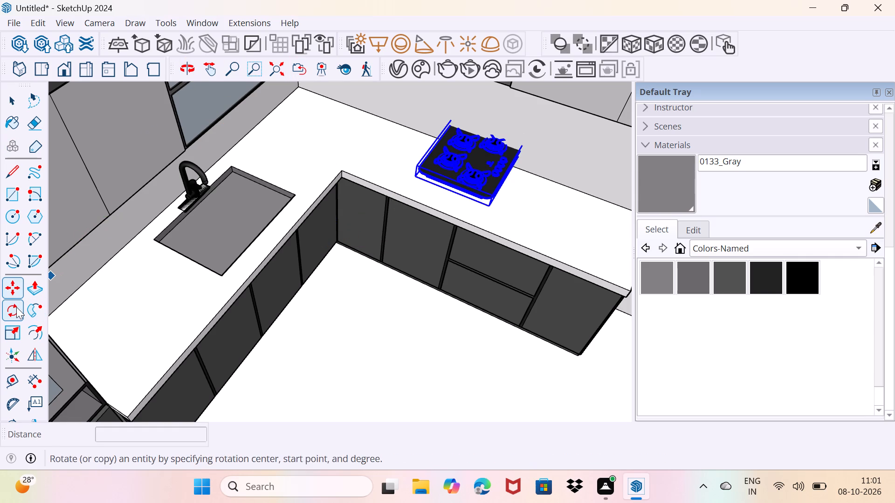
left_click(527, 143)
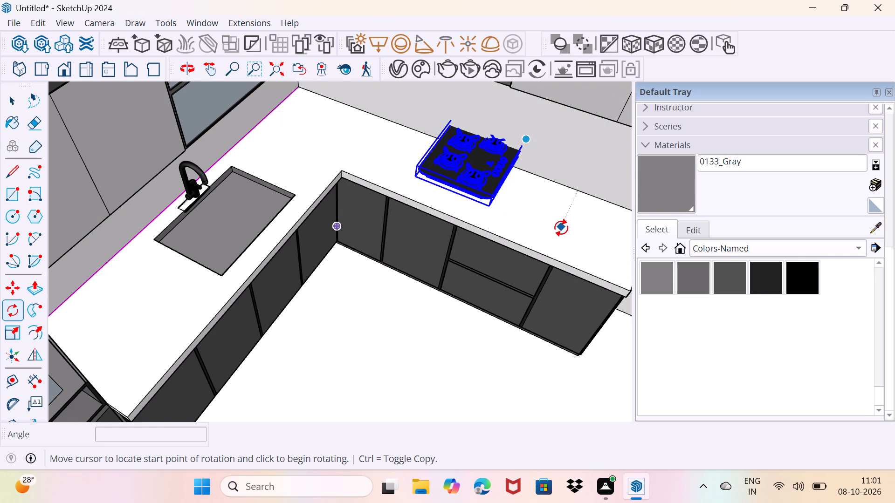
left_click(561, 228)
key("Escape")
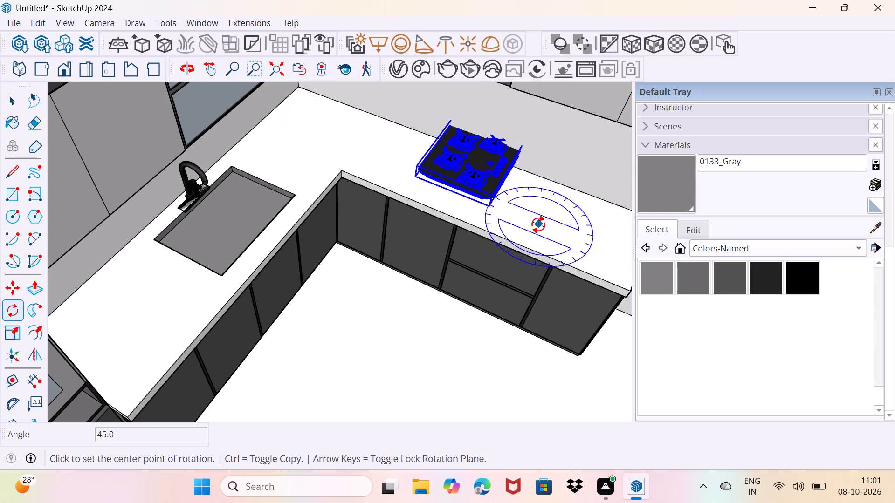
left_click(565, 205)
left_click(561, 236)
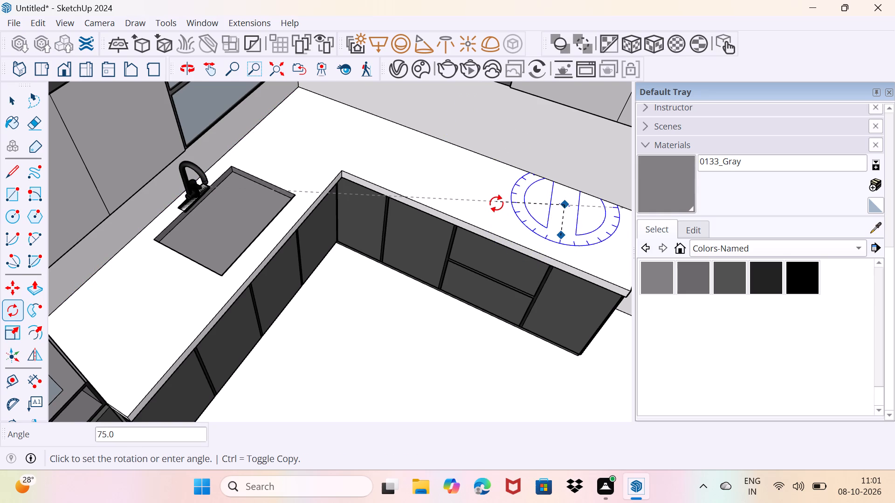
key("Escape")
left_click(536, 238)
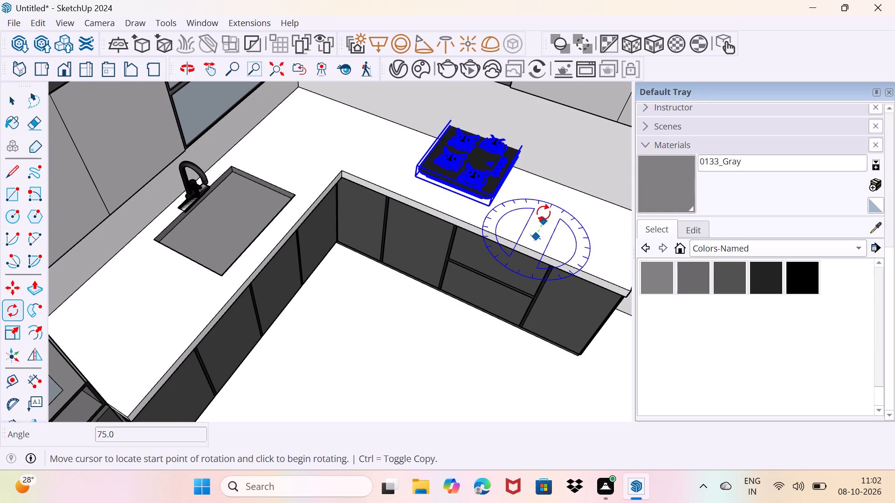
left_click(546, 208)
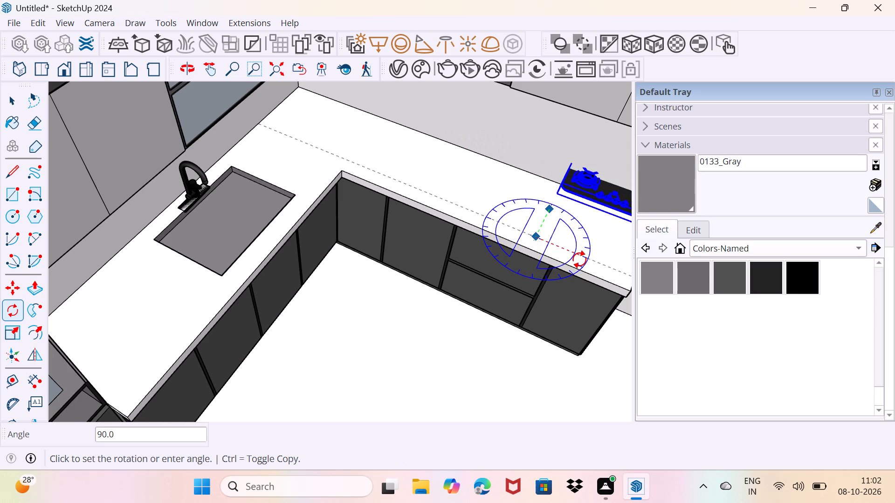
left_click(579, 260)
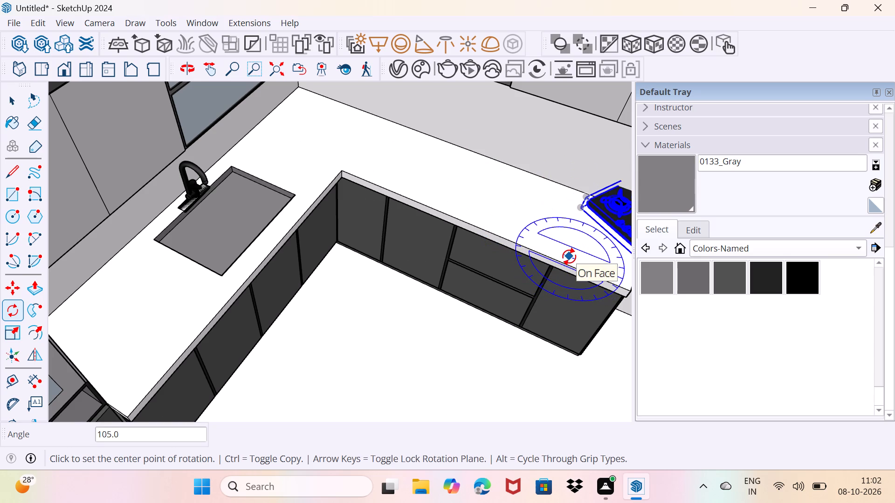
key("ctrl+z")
Rotate the cooktop 90 degrees in the countertop plane so its knobs face the room.
left_click(538, 241)
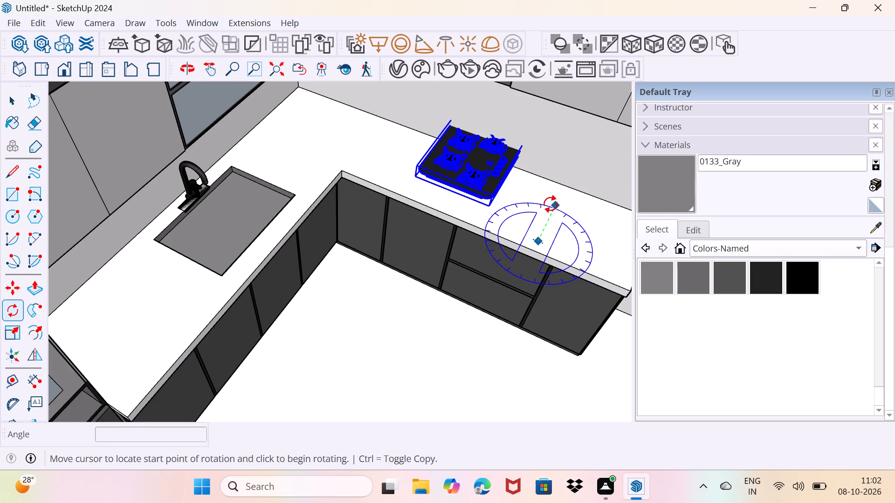
left_click(551, 204)
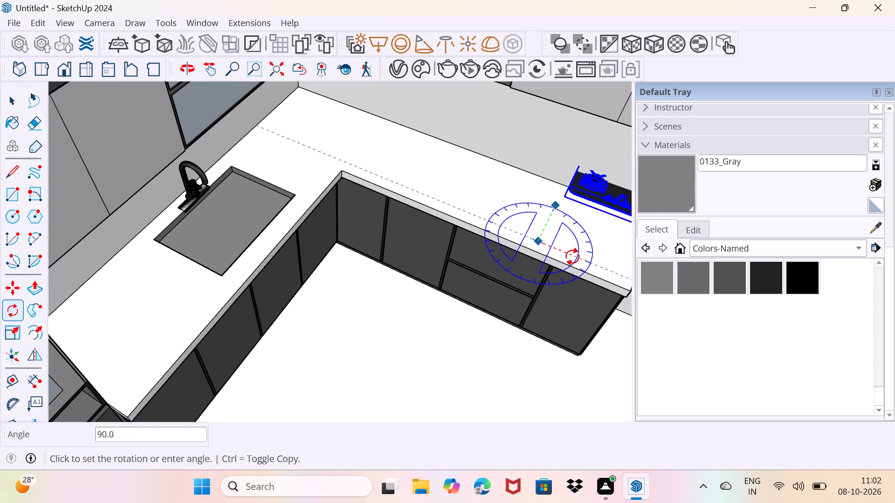
left_click(572, 257)
Move the cooktop about 3' by its front corner onto the countertop's front edge above the drawer cabinet.
scroll(569, 243, "down", 2)
middle_click_drag(569, 239, 592, 241)
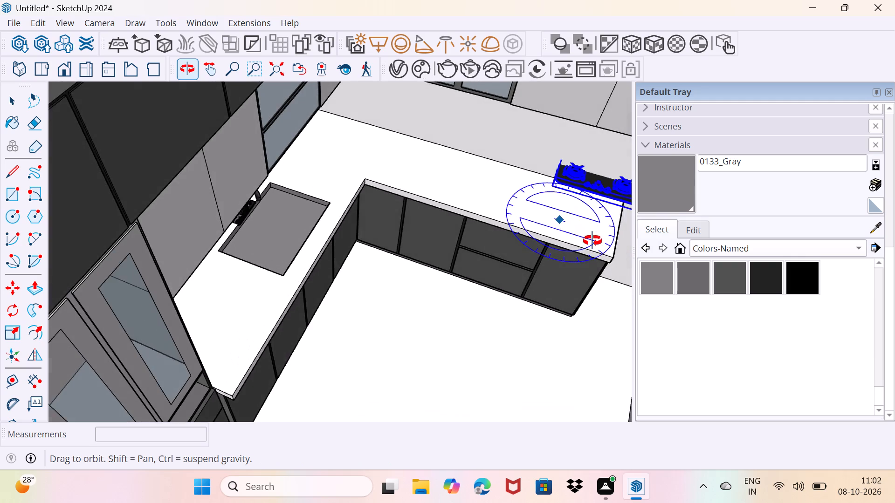
middle_click_drag(592, 241, 489, 224)
key("m")
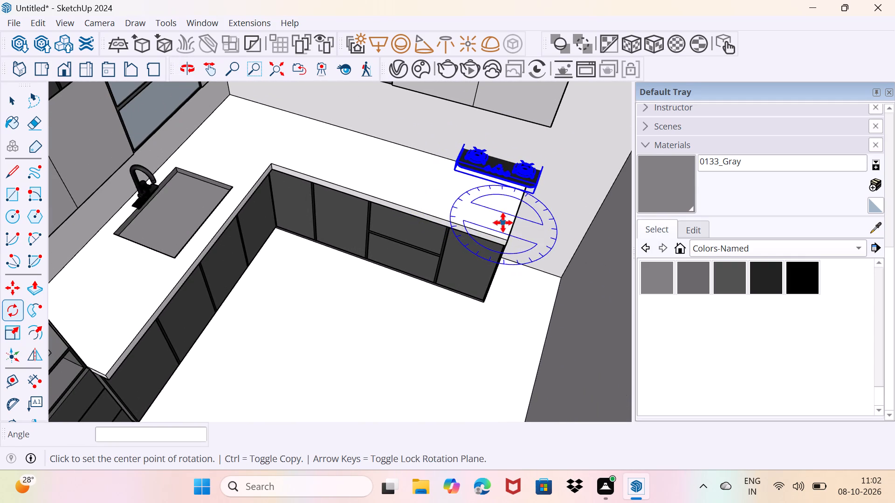
left_click(533, 194)
scroll(418, 202, "up", 8)
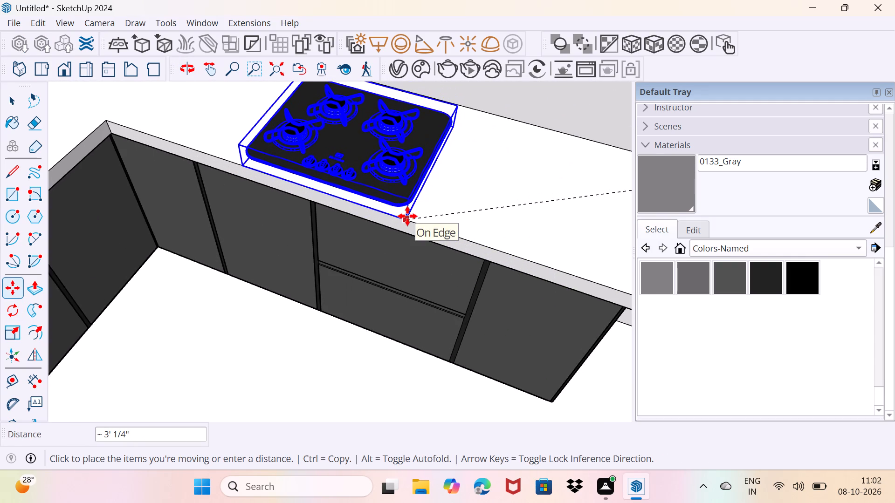
left_click(407, 218)
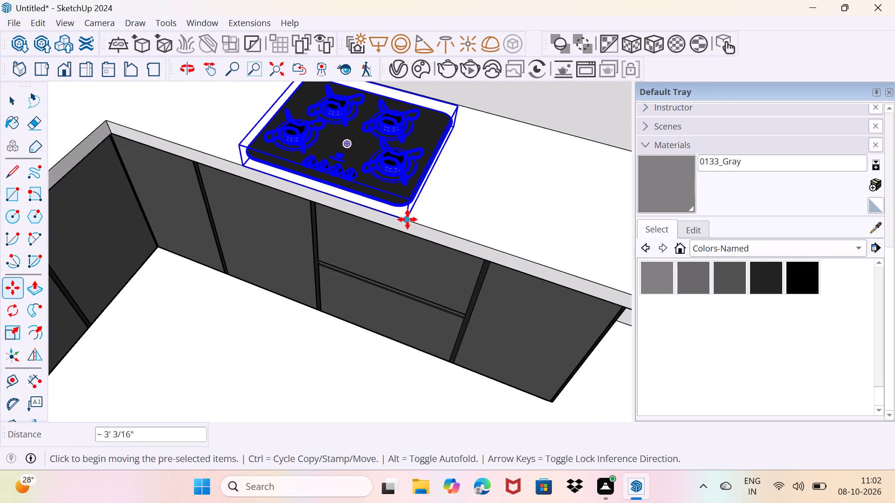
key("space")
left_click_drag(279, 313, 300, 302)
Move the cooktop about 1 7/16" from its front corner onto the countertop's front face, sinking its base into the countertop.
scroll(315, 259, "down", 4)
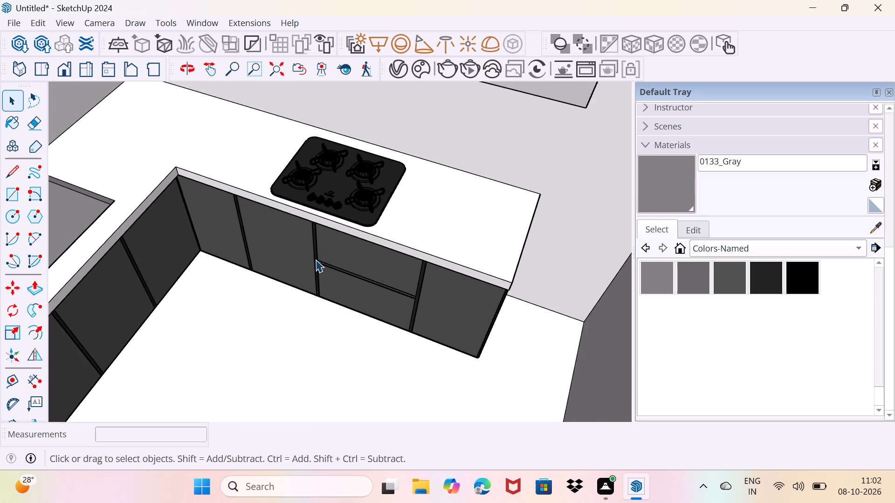
scroll(316, 259, "down", 3)
middle_click_drag(324, 297, 344, 259)
scroll(340, 262, "down", 3)
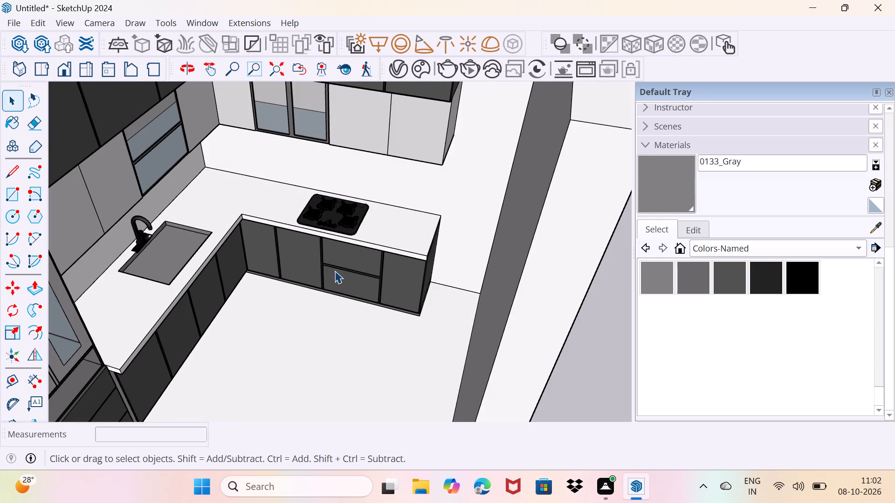
middle_click_drag(310, 305, 352, 253)
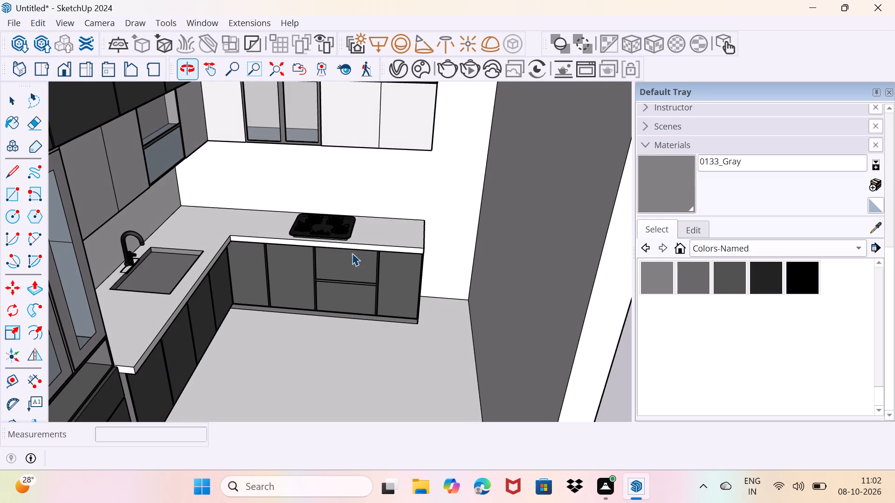
scroll(340, 235, "up", 4)
left_click(340, 235)
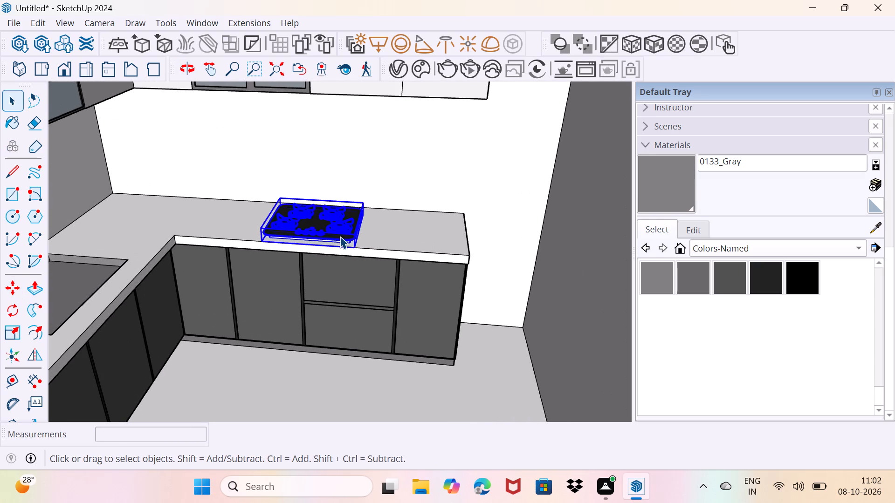
scroll(340, 236, "up", 10)
key("m")
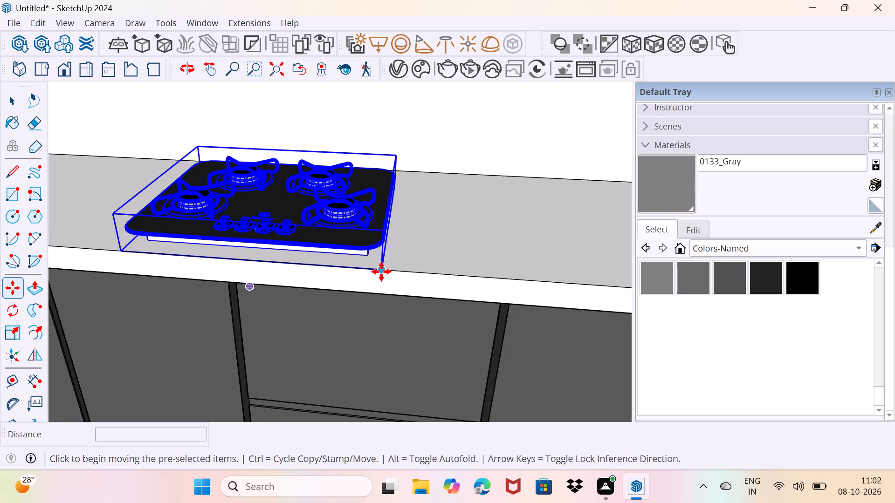
left_click(377, 272)
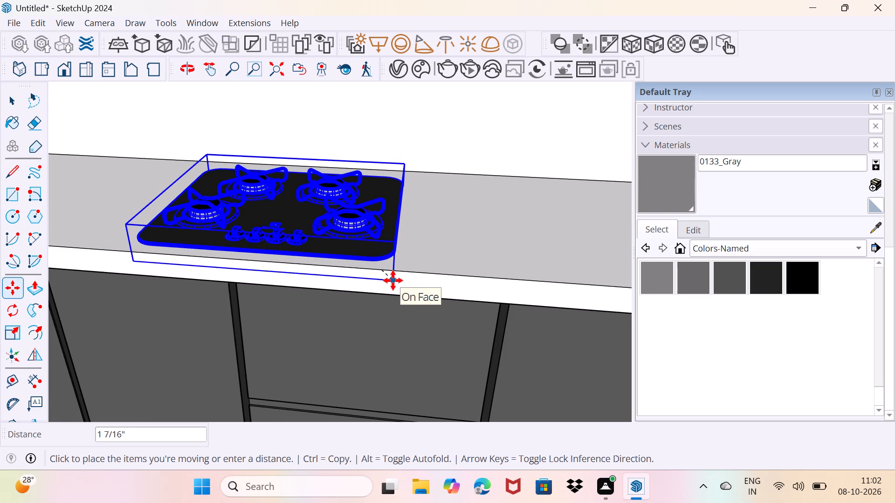
left_click(393, 280)
key("space")
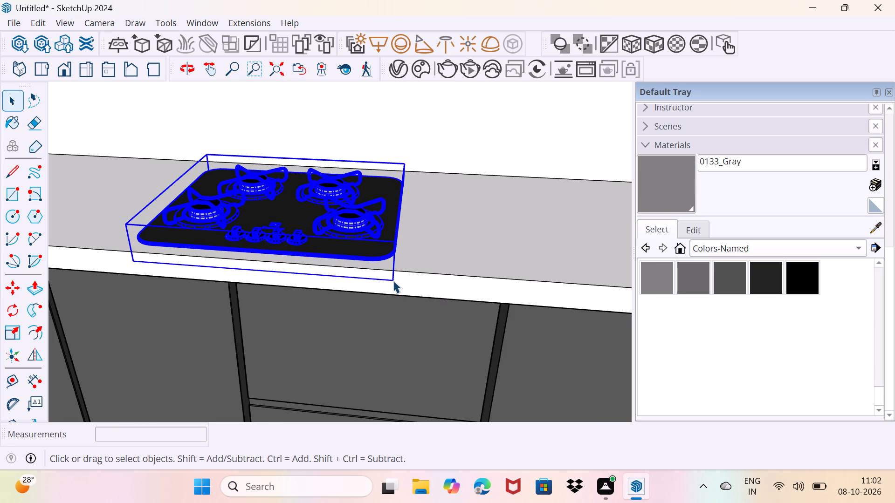
key("space")
left_click_drag(289, 370, 301, 344)
Browse the Tile material collection for a suitable countertop finish.
scroll(319, 308, "down", 2)
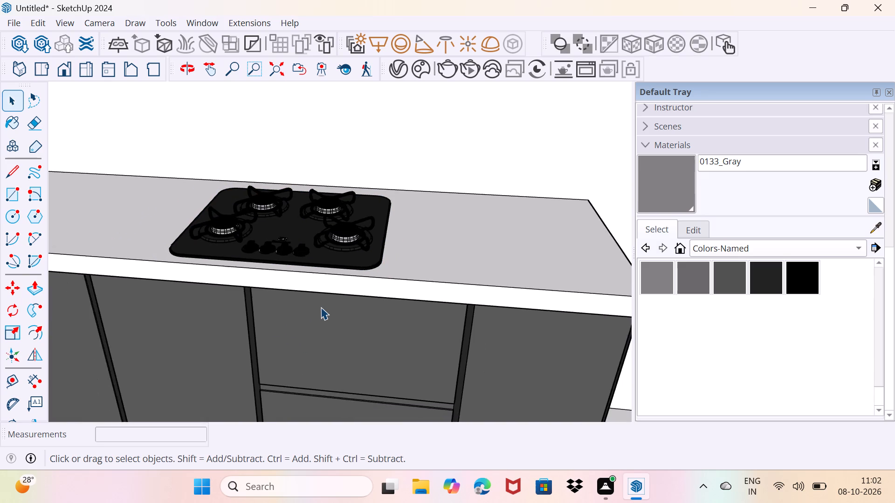
scroll(321, 307, "down", 5)
left_click(736, 246)
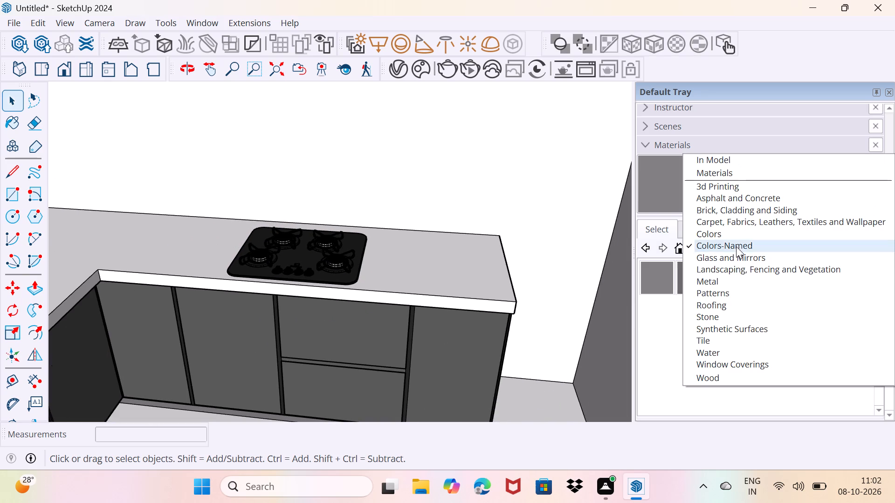
left_click(716, 339)
scroll(713, 330, "down", 2)
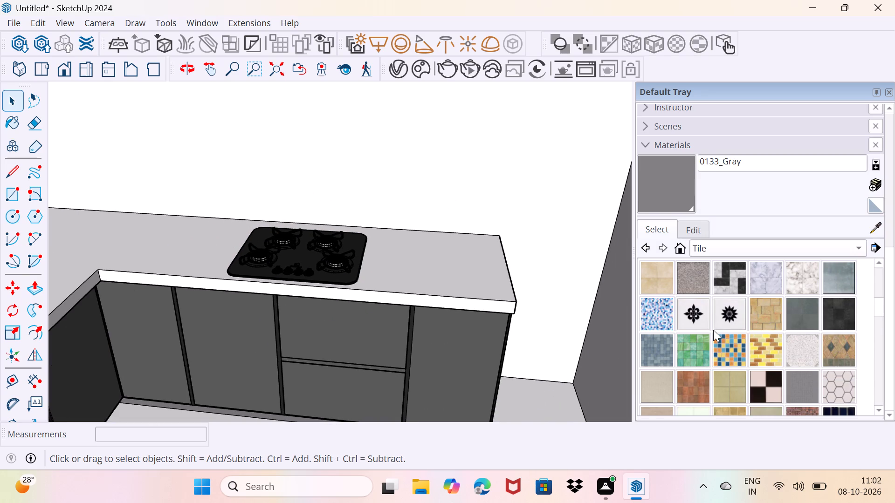
scroll(713, 330, "down", 3)
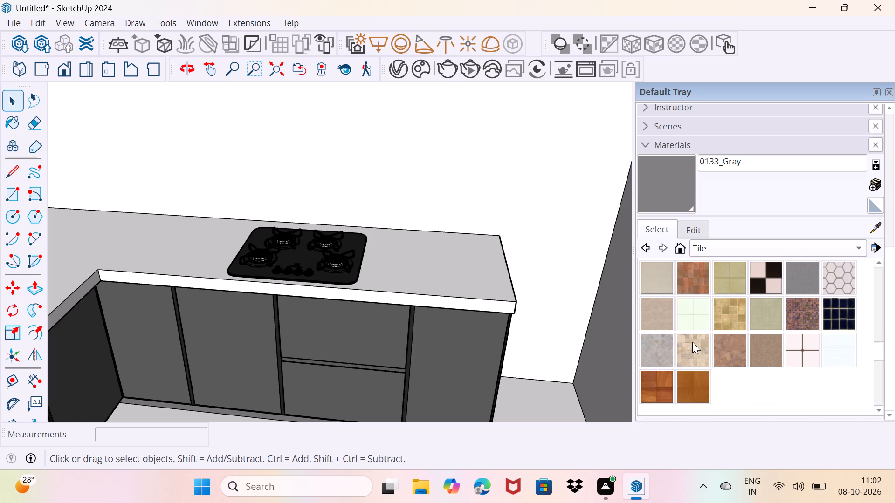
scroll(692, 342, "down", 1)
scroll(692, 342, "up", 9)
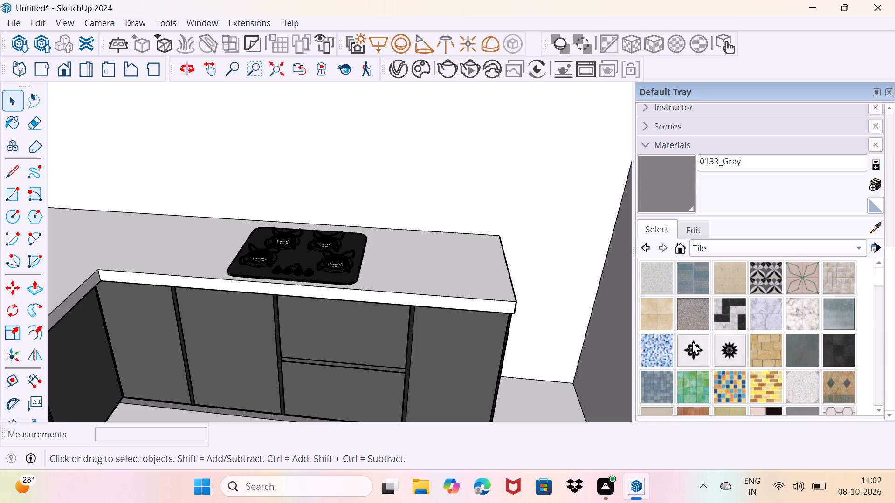
scroll(692, 342, "up", 3)
scroll(692, 342, "down", 5)
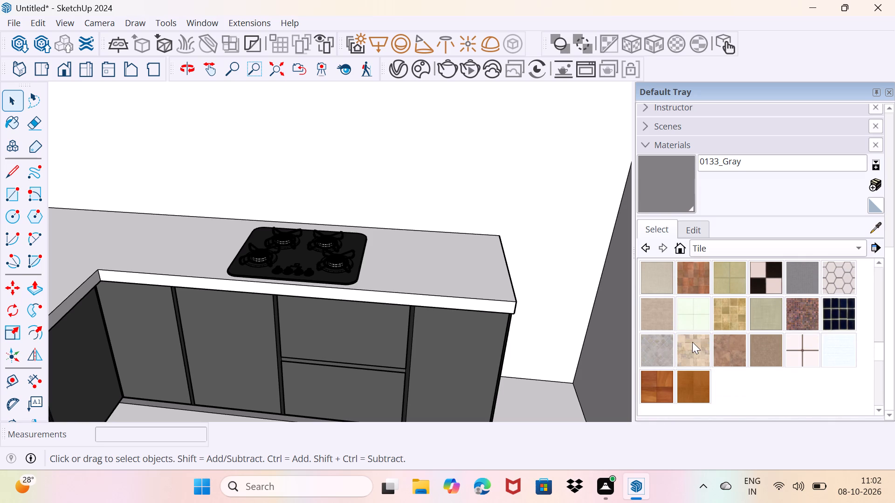
scroll(692, 342, "up", 4)
scroll(692, 342, "down", 6)
scroll(692, 342, "up", 7)
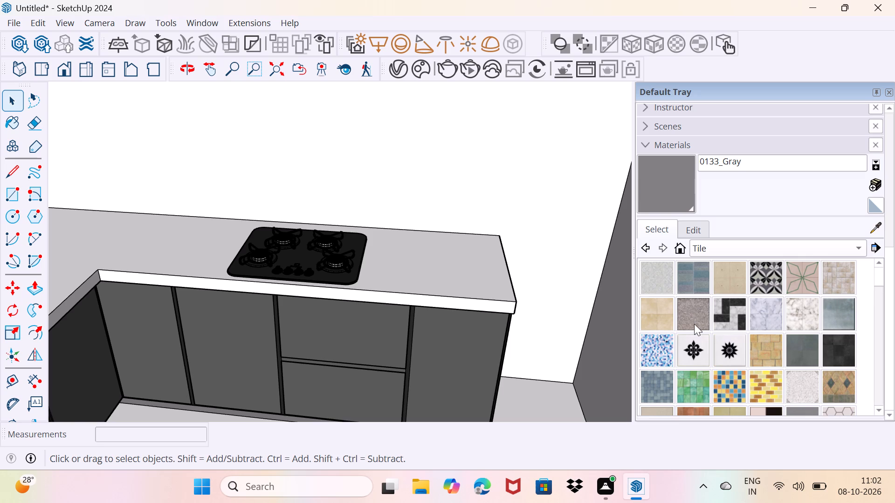
scroll(708, 301, "down", 3)
scroll(707, 305, "up", 3)
scroll(657, 276, "up", 3)
scroll(845, 322, "down", 2)
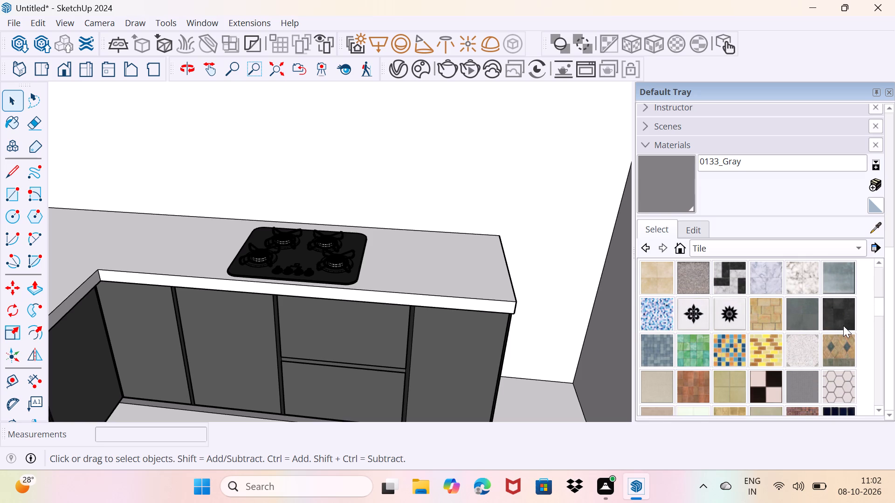
scroll(843, 326, "down", 2)
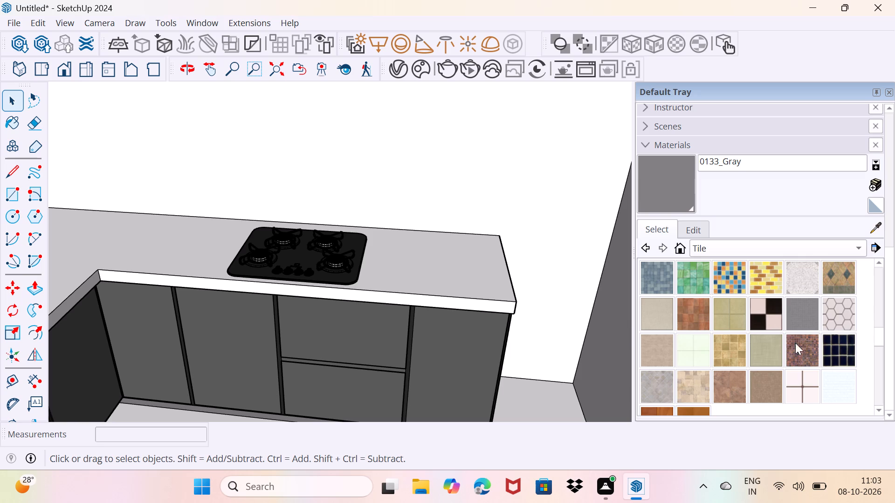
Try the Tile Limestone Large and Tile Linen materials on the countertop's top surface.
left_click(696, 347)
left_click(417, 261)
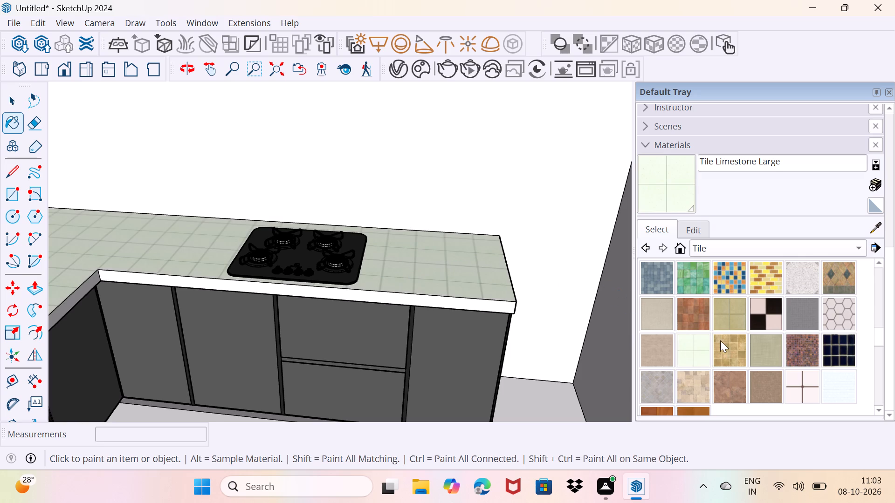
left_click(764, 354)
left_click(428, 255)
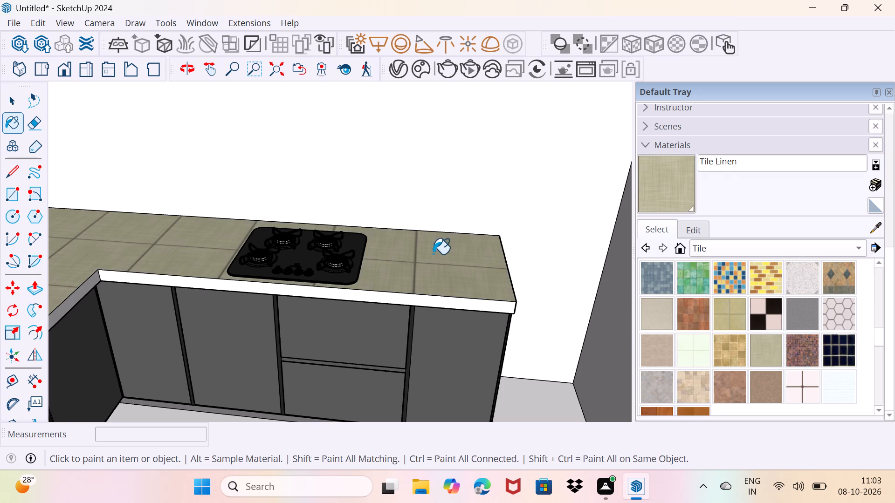
Paint the countertop's top, the cooktop run's front edge and its free end with Marble Carrara Gold Floor Tile.
scroll(758, 322, "up", 3)
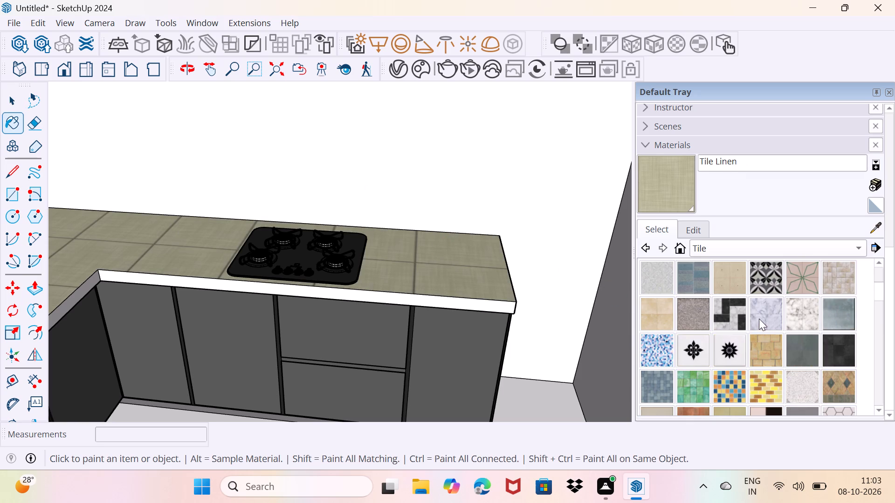
scroll(759, 319, "up", 3)
left_click(819, 323)
left_click(443, 253)
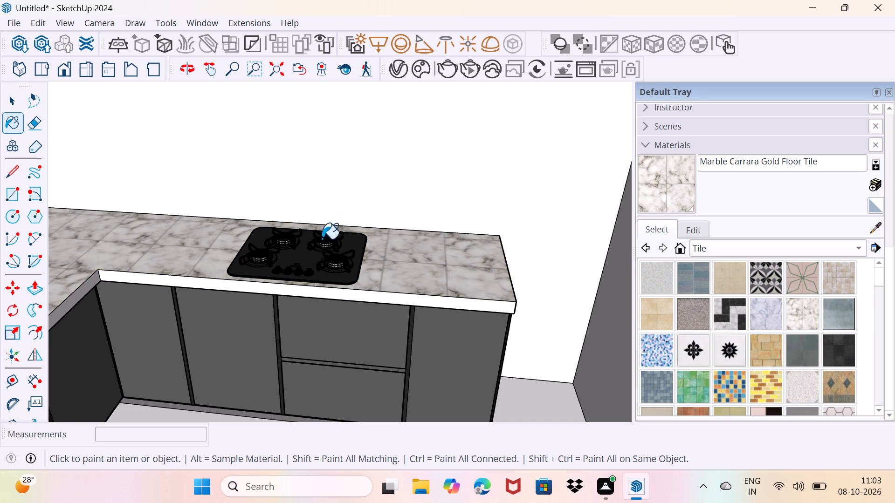
scroll(366, 307, "up", 3)
left_click(387, 293)
middle_click_drag(513, 299, 491, 310)
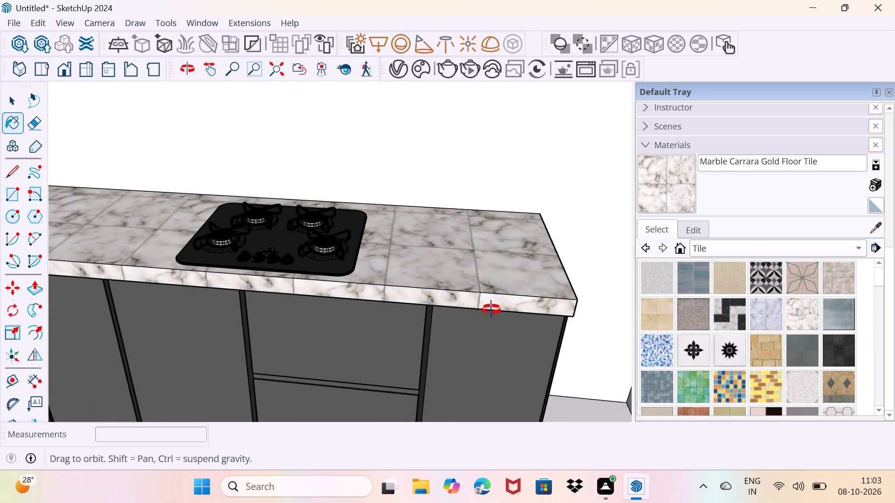
middle_click_drag(491, 310, 420, 297)
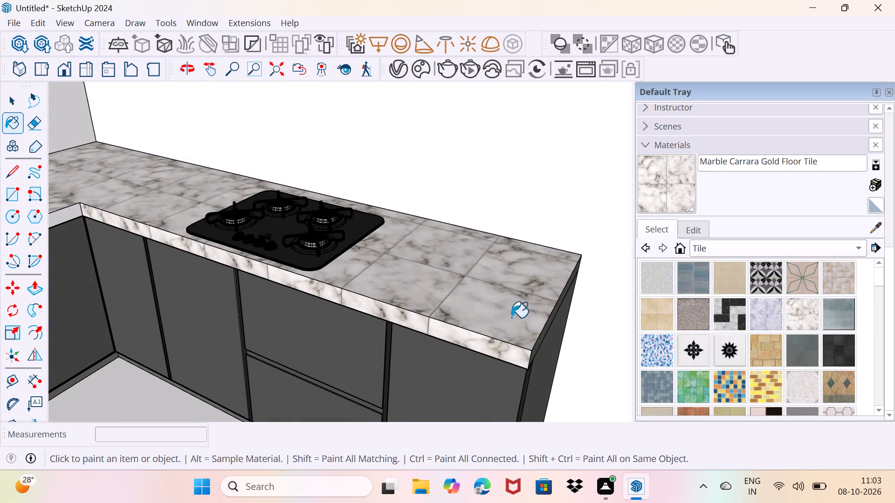
scroll(562, 338, "up", 4)
left_click(534, 321)
Paint the end face and front edge of the sink-side countertop with Marble Carrara Gold Floor Tile.
scroll(534, 320, "down", 3)
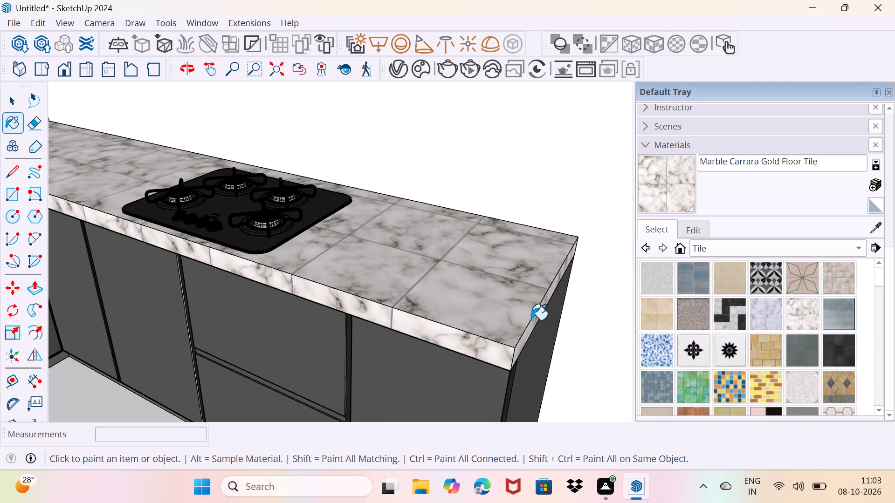
scroll(531, 320, "down", 10)
middle_click_drag(255, 251, 326, 275)
scroll(324, 273, "down", 13)
middle_click_drag(219, 245, 335, 258)
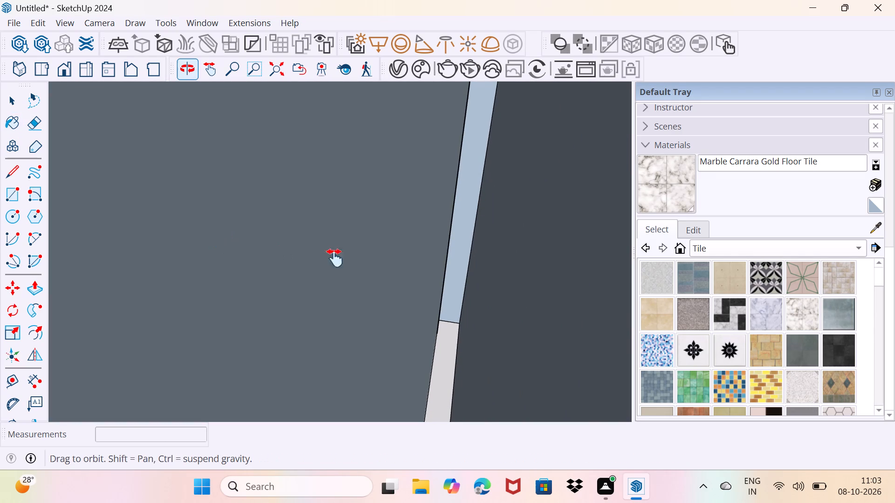
middle_click_drag(335, 258, 395, 261)
scroll(348, 252, "down", 20)
scroll(348, 252, "down", 9)
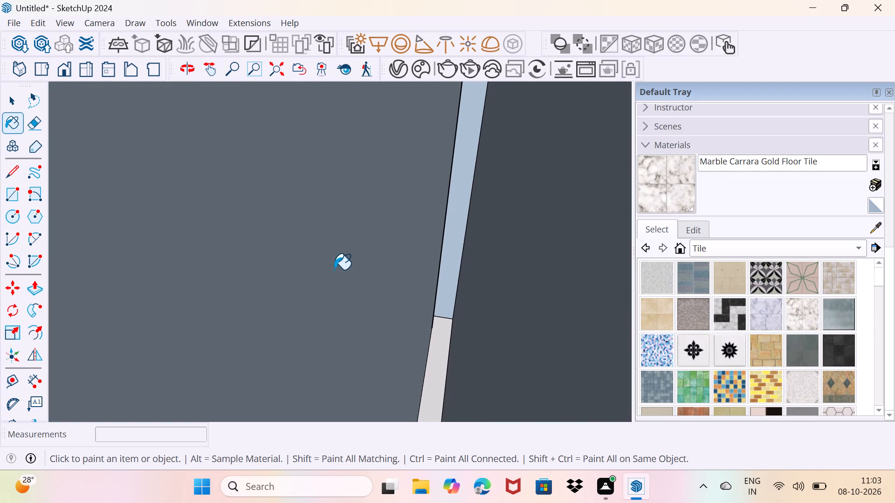
scroll(334, 270, "down", 20)
scroll(334, 270, "down", 16)
middle_click(292, 270)
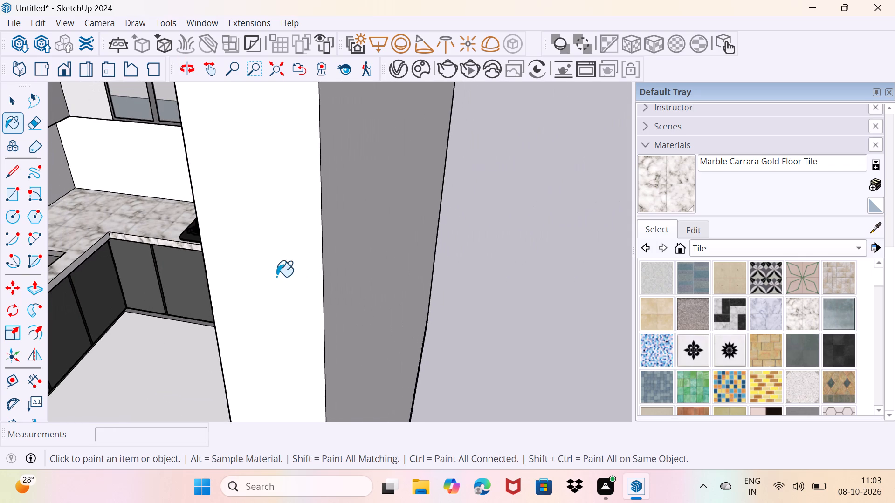
middle_click_drag(214, 258, 622, 209, "shift")
middle_click_drag(238, 245, 486, 186)
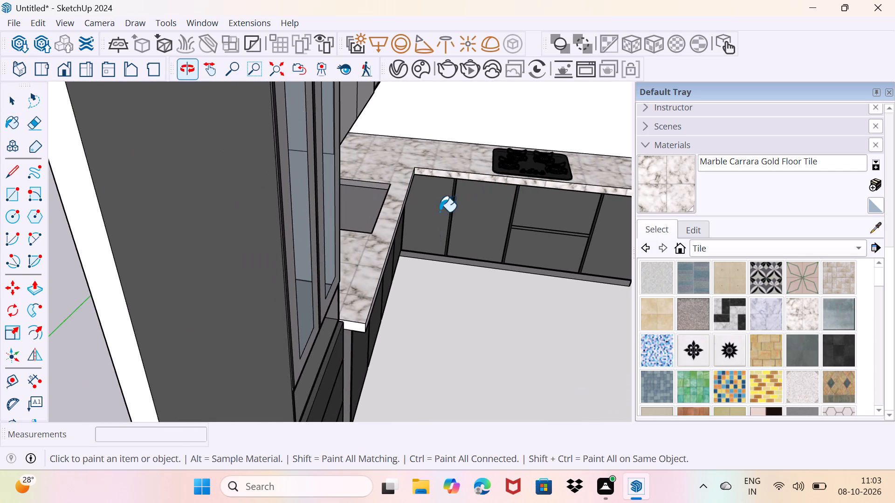
scroll(369, 320, "up", 11)
middle_click_drag(367, 320, 324, 274)
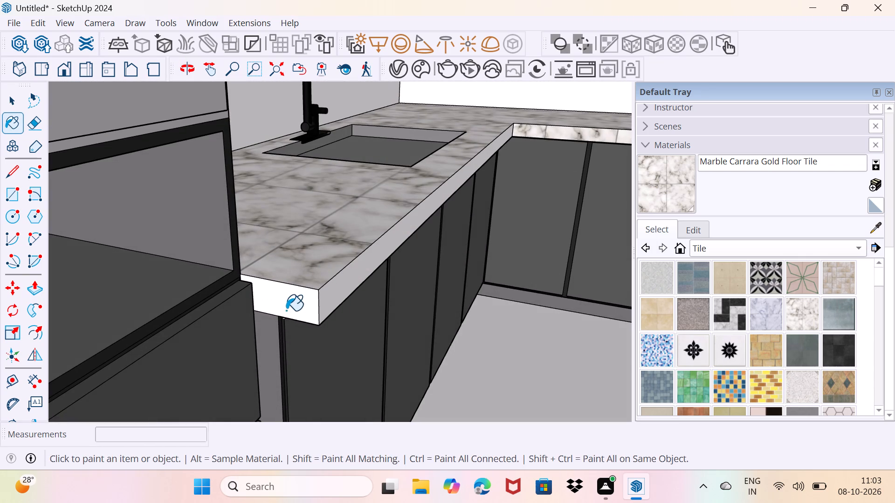
left_click(294, 308)
left_click(336, 296)
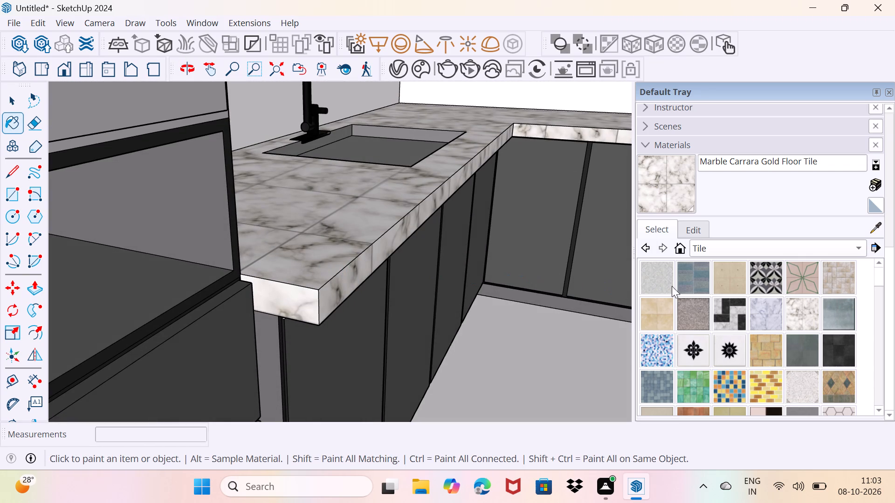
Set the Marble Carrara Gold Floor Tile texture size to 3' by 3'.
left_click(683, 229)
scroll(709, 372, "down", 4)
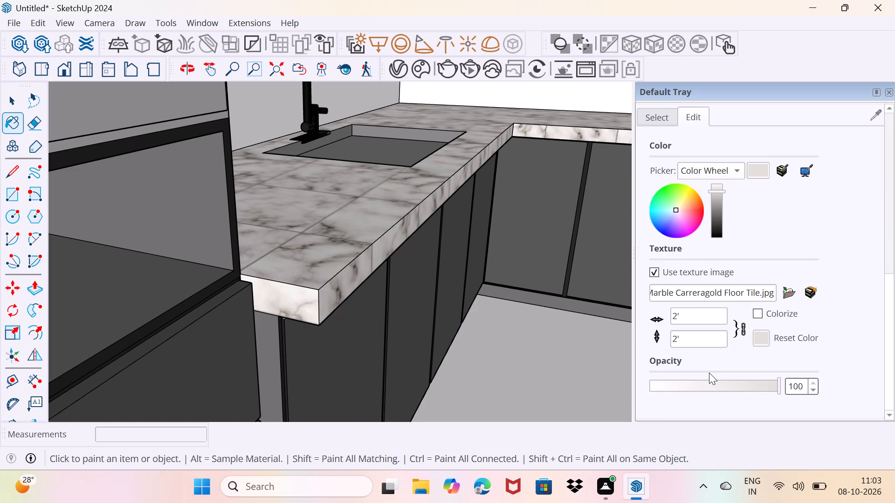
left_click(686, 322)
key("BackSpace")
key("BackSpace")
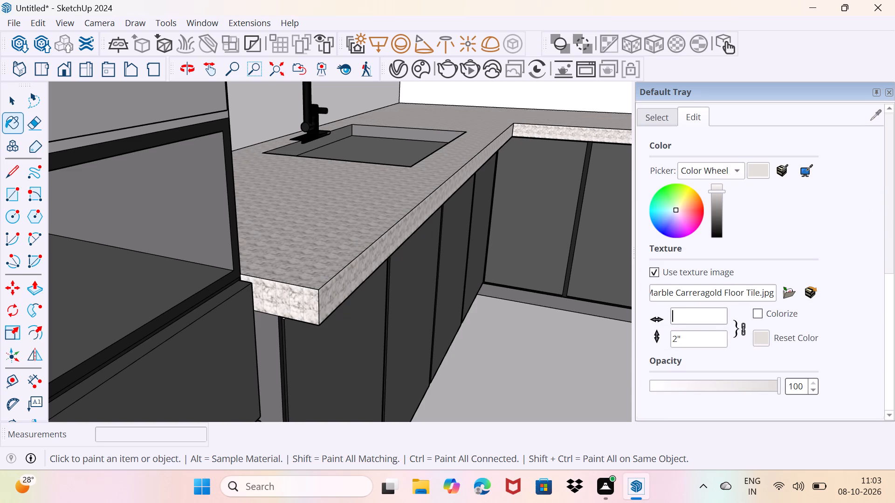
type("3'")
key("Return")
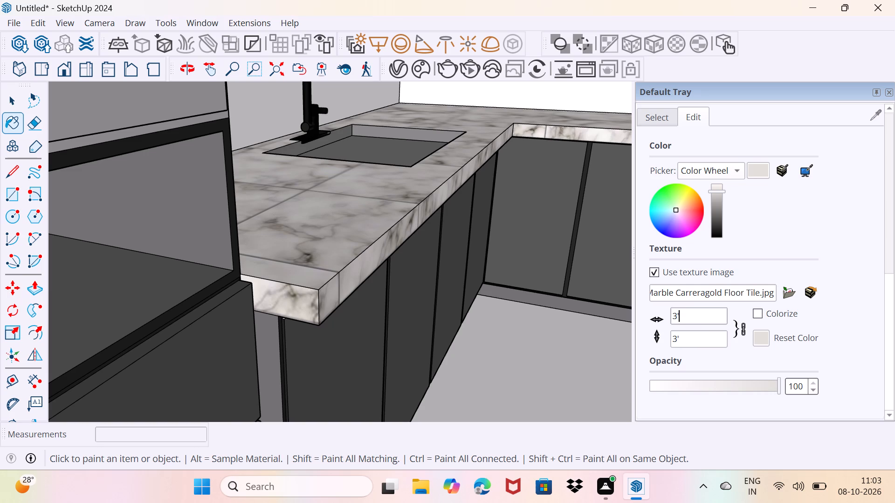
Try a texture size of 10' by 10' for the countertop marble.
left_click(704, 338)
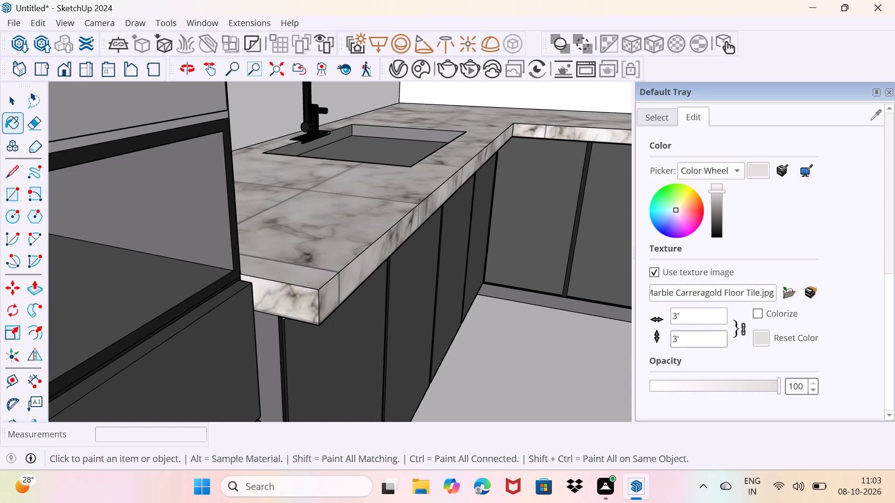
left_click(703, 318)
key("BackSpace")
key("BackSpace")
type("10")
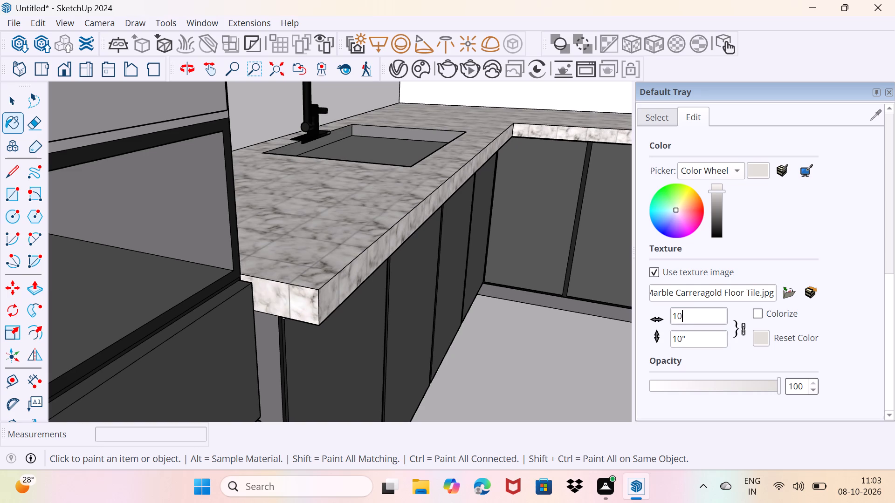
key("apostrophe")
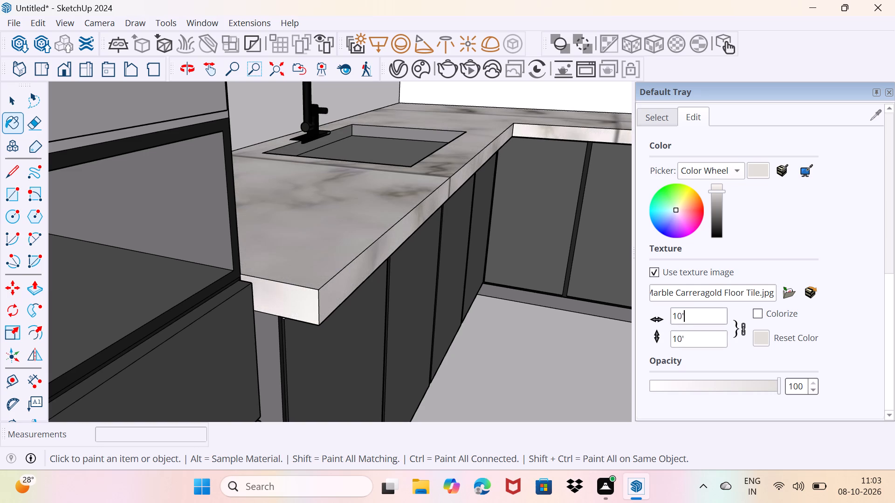
Set the countertop marble's texture width to 1100 inches (91' 8"), keeping the height proportional.
key("BackSpace")
key("BackSpace")
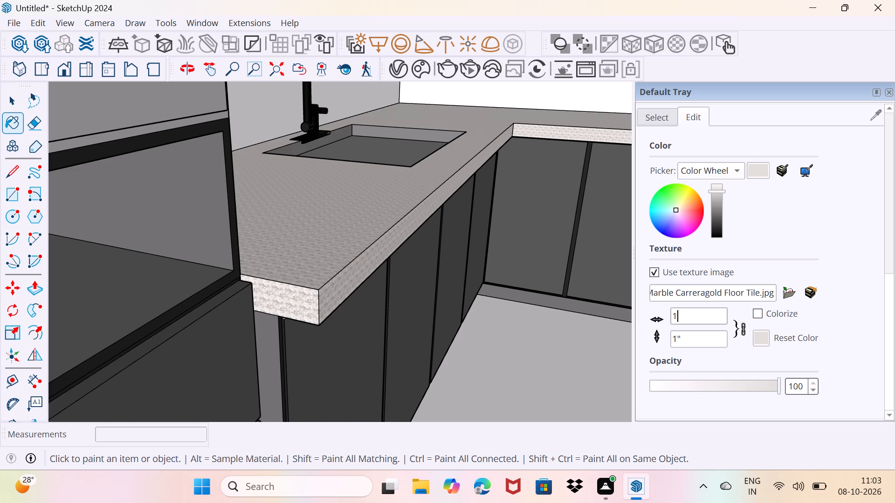
type("10")
key("0")
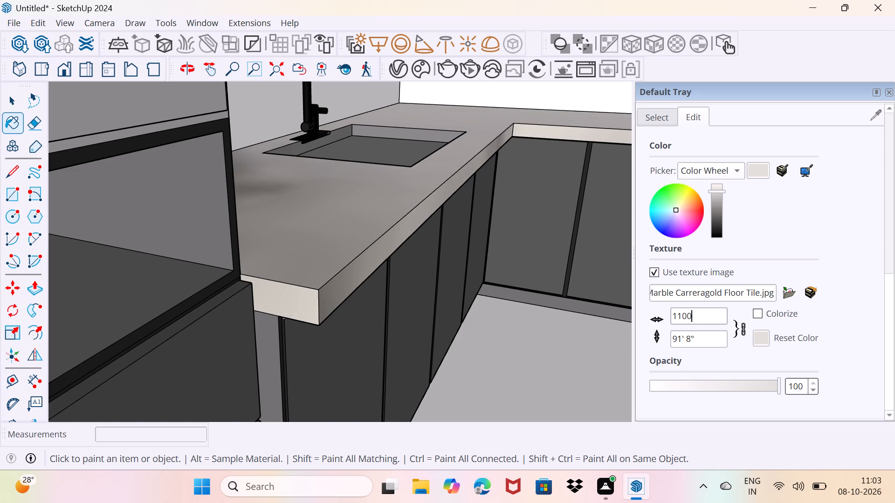
key("Return")
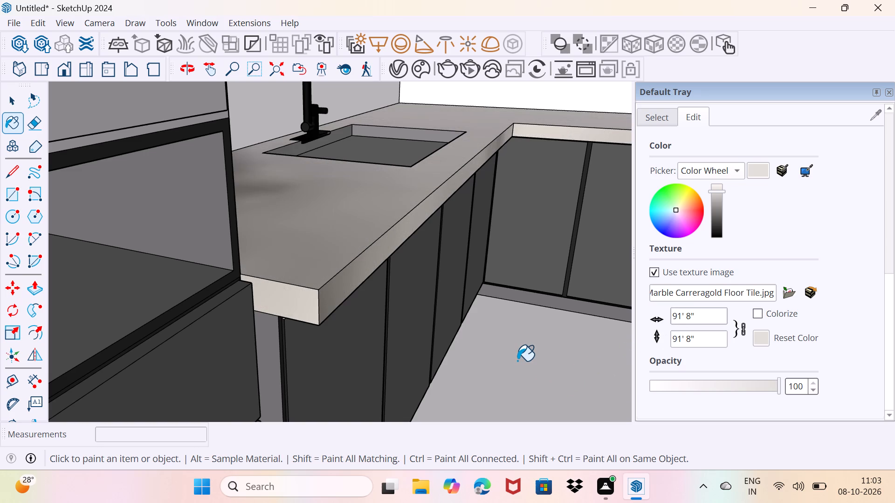
key("space")
key("Escape")
key("space")
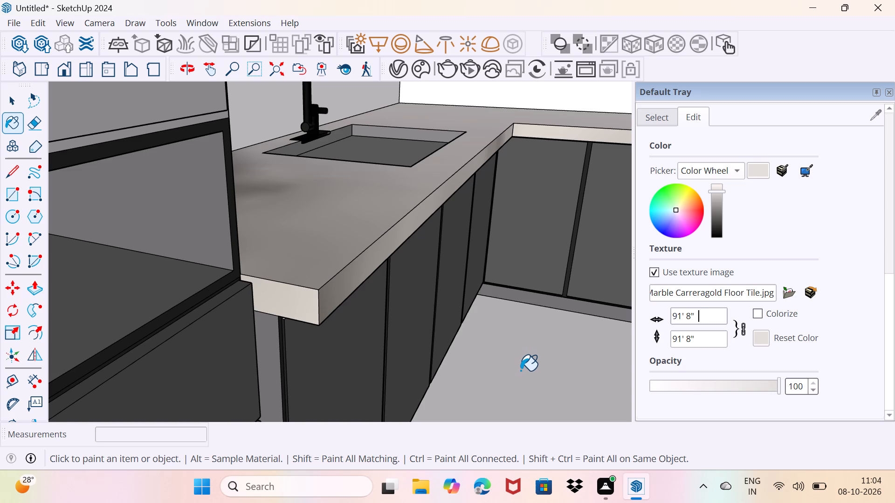
Leave the countertop marble's texture editing and open the Metal collection in the material library.
key("space")
left_click(657, 126)
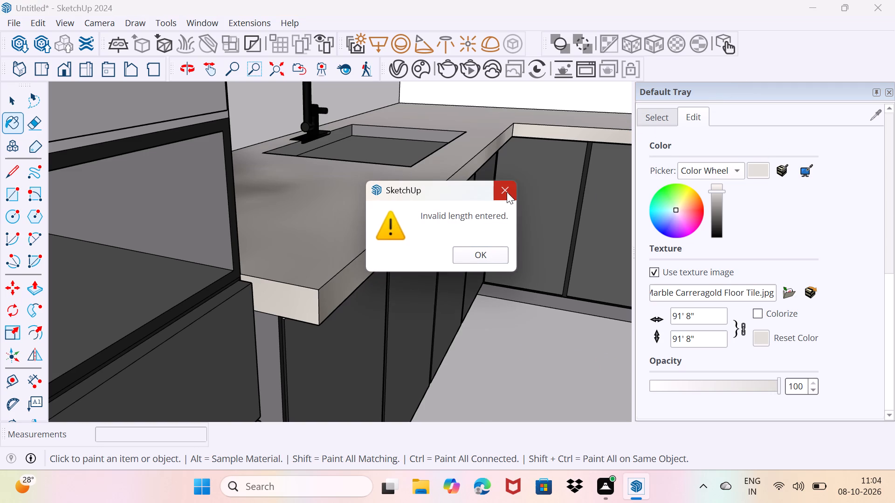
left_click(507, 192)
scroll(517, 315, "down", 1)
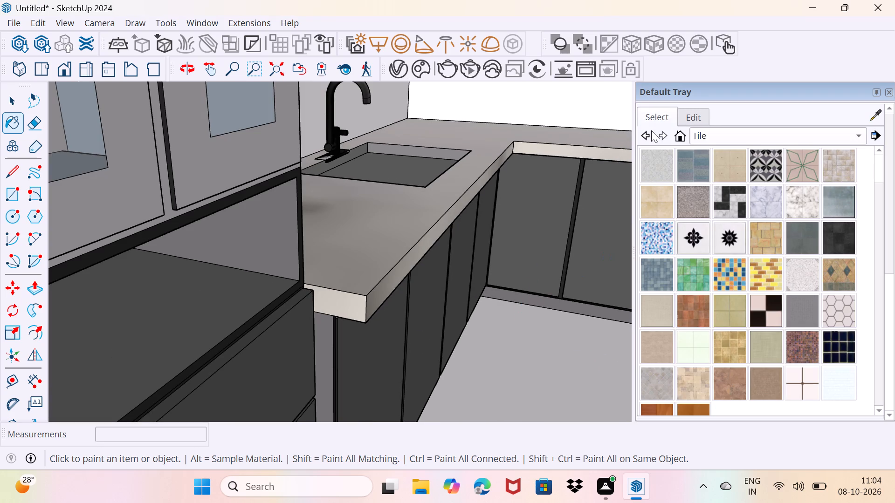
left_click(658, 119)
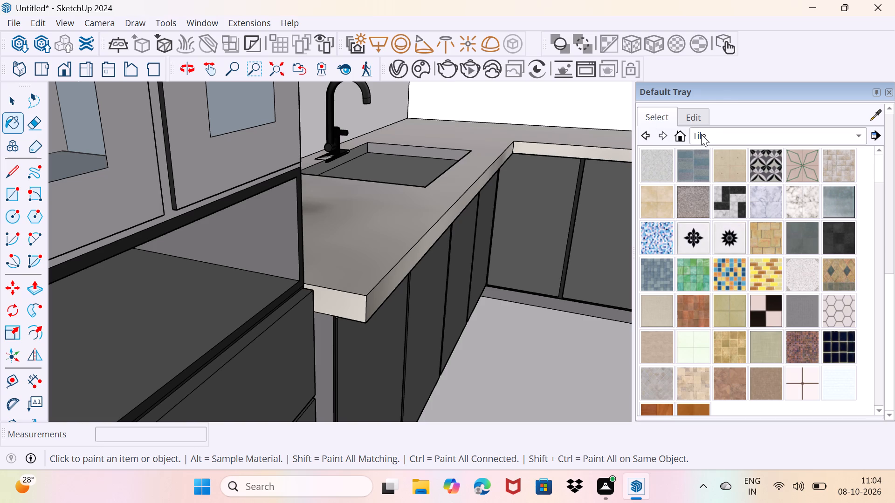
left_click(701, 135)
left_click(717, 133)
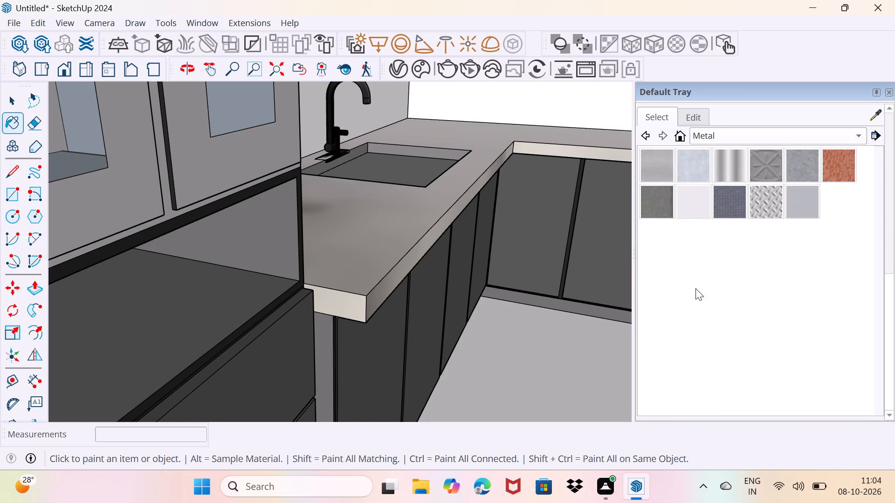
Examine the kitchen from several sides, including the cooktop-side countertop, its front edge and its free end.
scroll(566, 265, "down", 1)
middle_click_drag(566, 265, 545, 296)
scroll(545, 296, "down", 3)
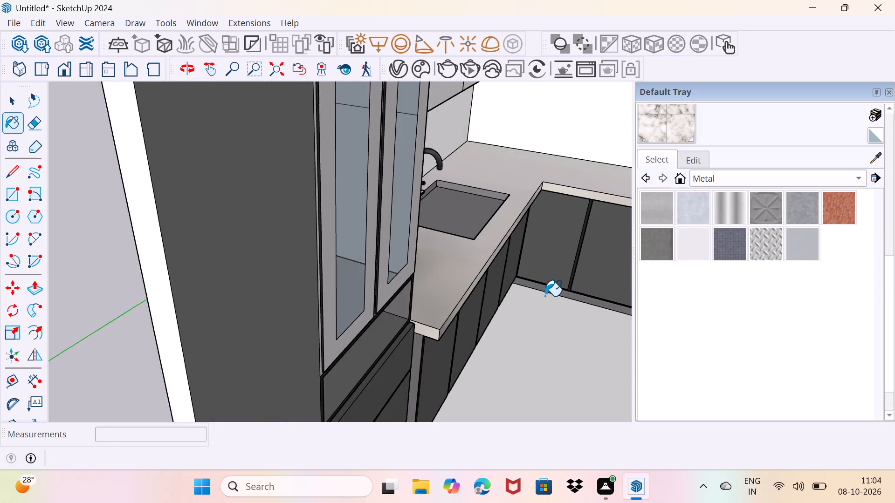
scroll(545, 296, "down", 4)
middle_click_drag(545, 296, 460, 303)
scroll(460, 303, "down", 7)
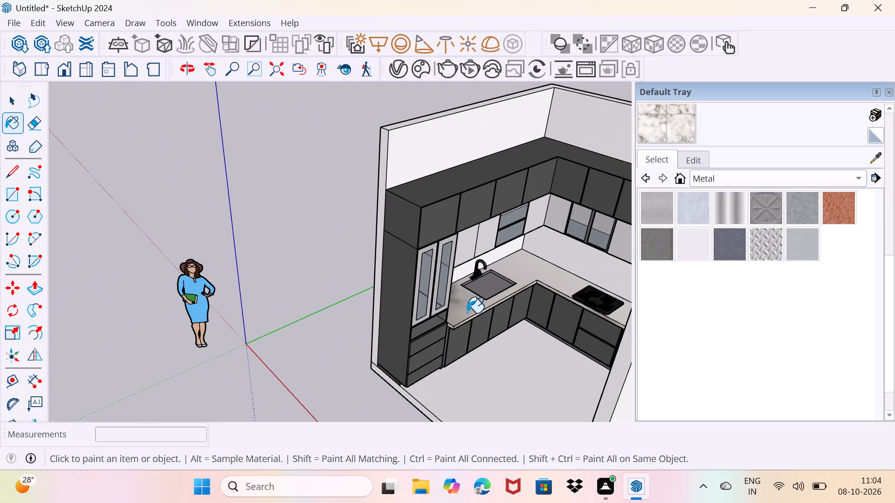
middle_click_drag(479, 319, 275, 279)
middle_click_drag(271, 295, 324, 300)
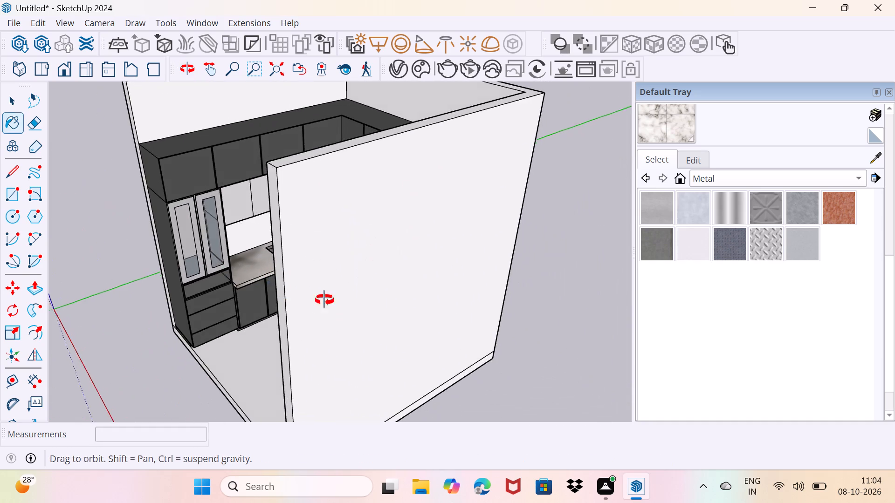
middle_click_drag(324, 300, 470, 247)
scroll(446, 272, "up", 10)
middle_click_drag(444, 271, 424, 272)
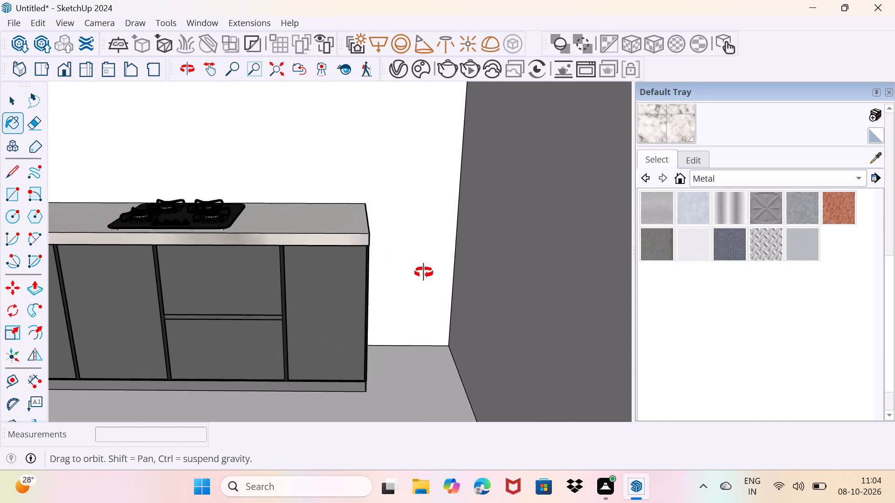
middle_click_drag(424, 272, 414, 314)
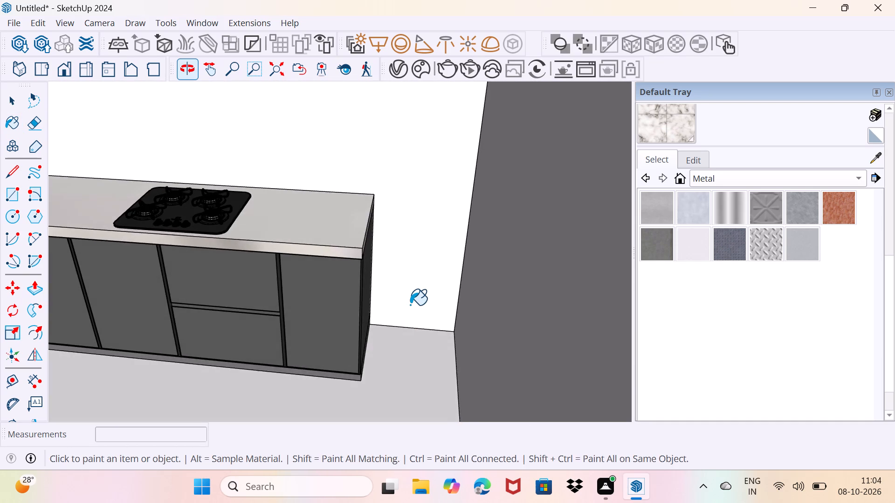
scroll(410, 304, "up", 2)
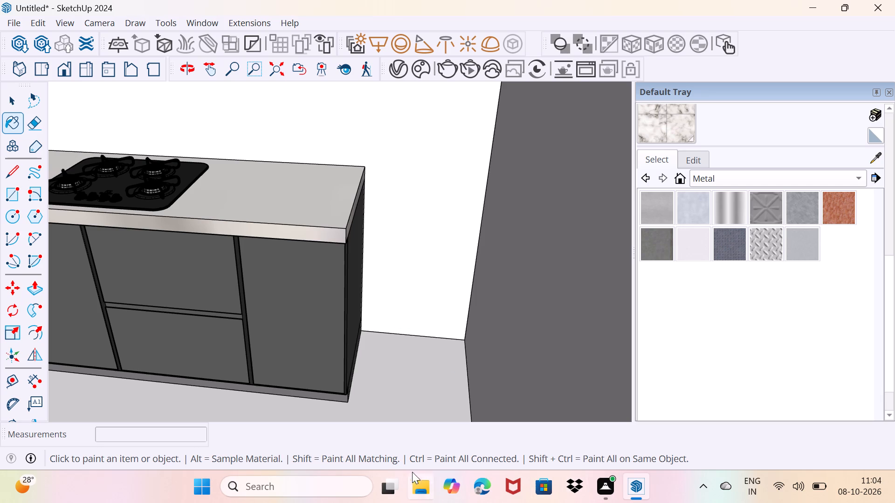
Open the Windows search to find another app.
left_click(340, 486)
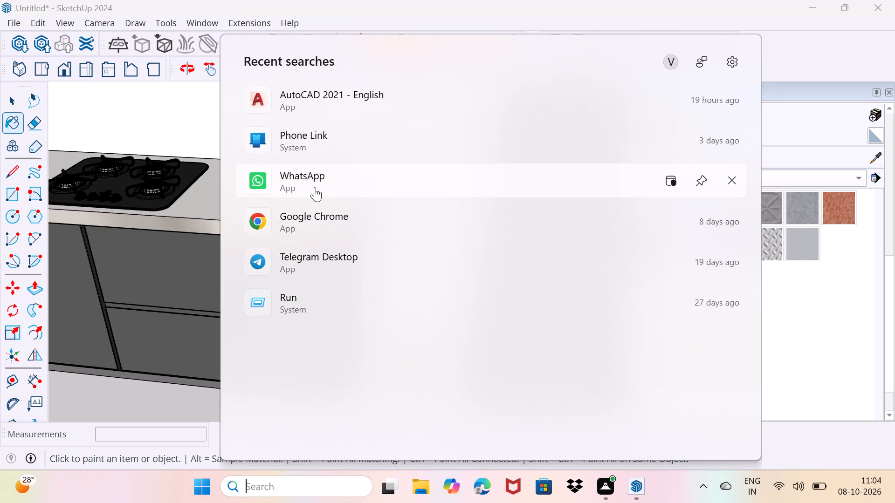
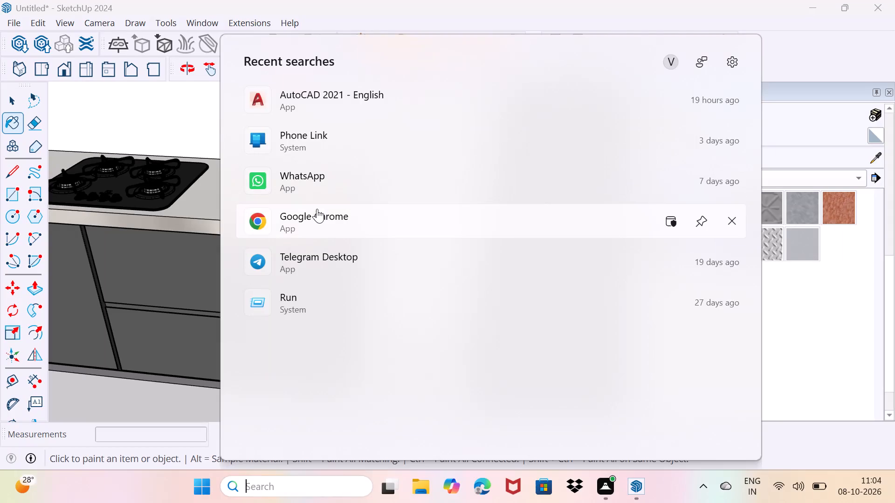
Open Google Chrome with the existing profile and go to the 3D Warehouse website.
left_click(317, 212)
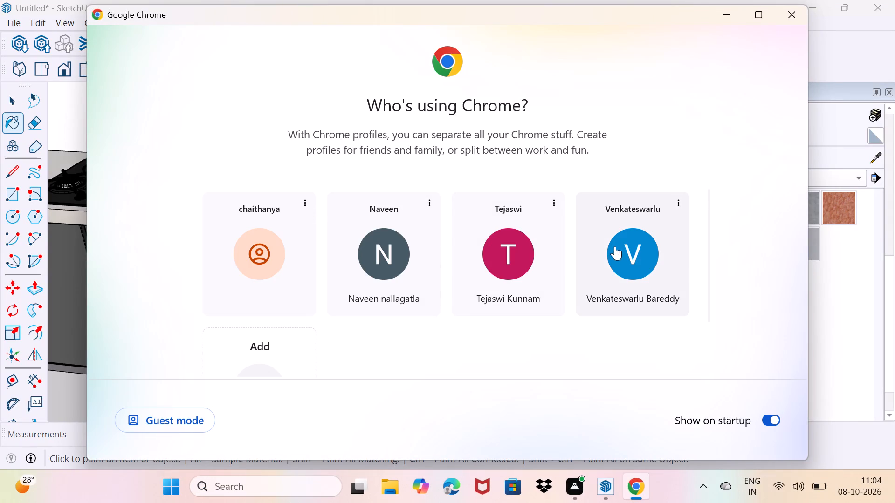
left_click(615, 246)
left_click(445, 286)
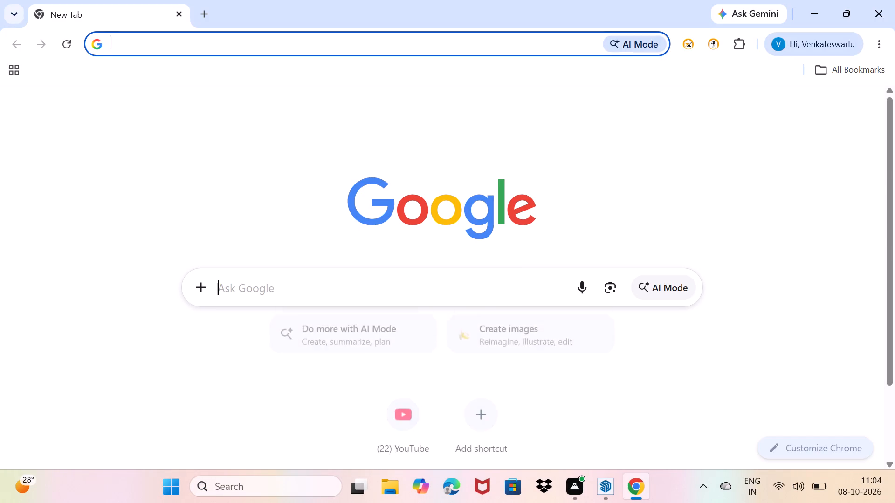
left_click(401, 320)
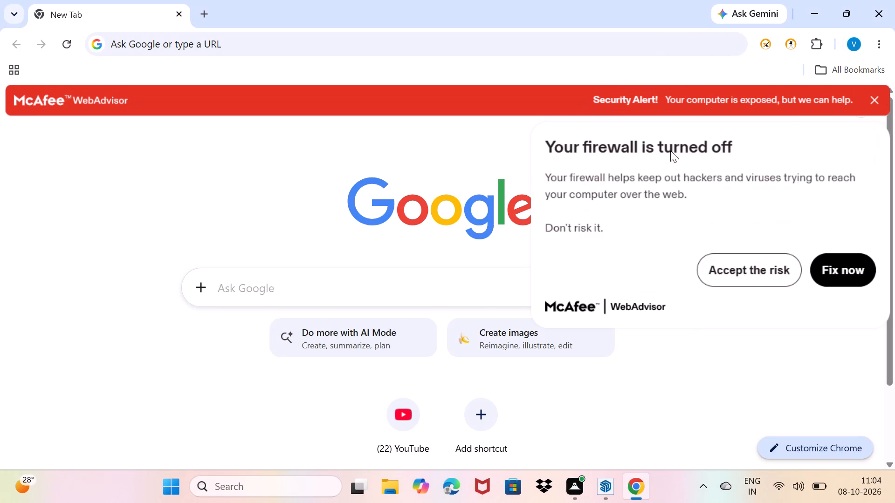
left_click(881, 102)
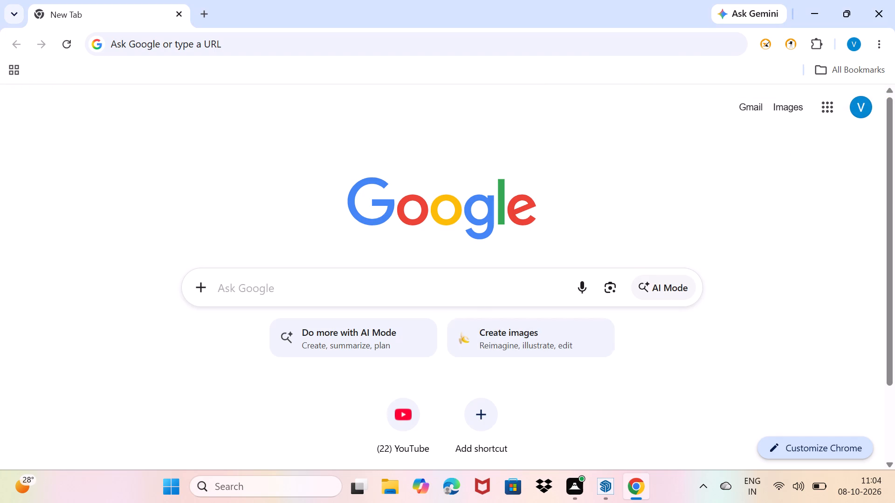
left_click(439, 276)
left_click(355, 325)
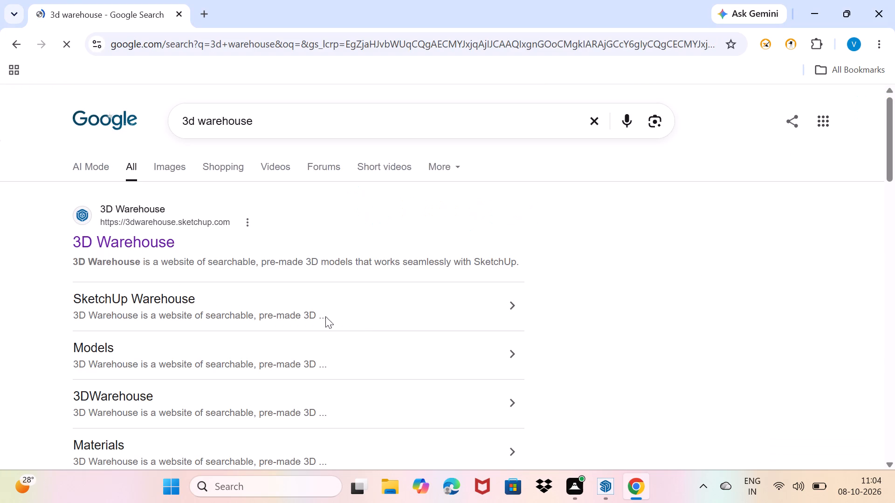
left_click(122, 246)
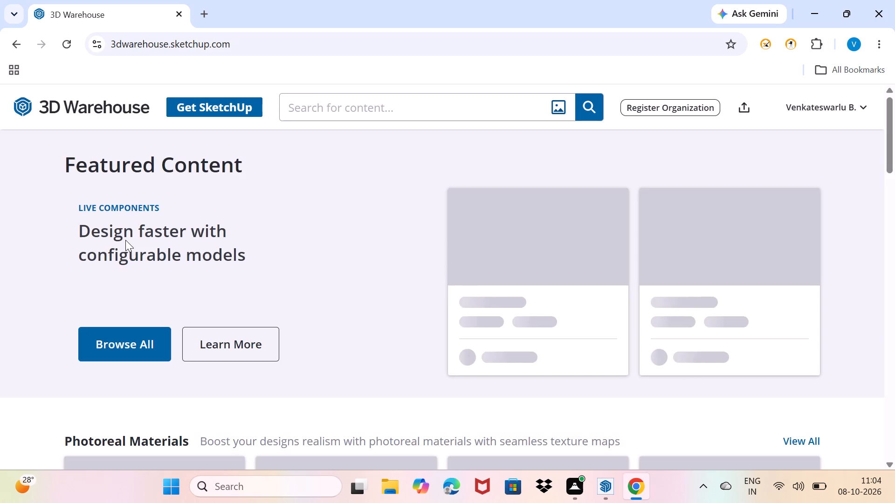
Browse the 3D Warehouse home page's materials, brands and recent models for something suited to the kitchen.
scroll(119, 242, "down", 3)
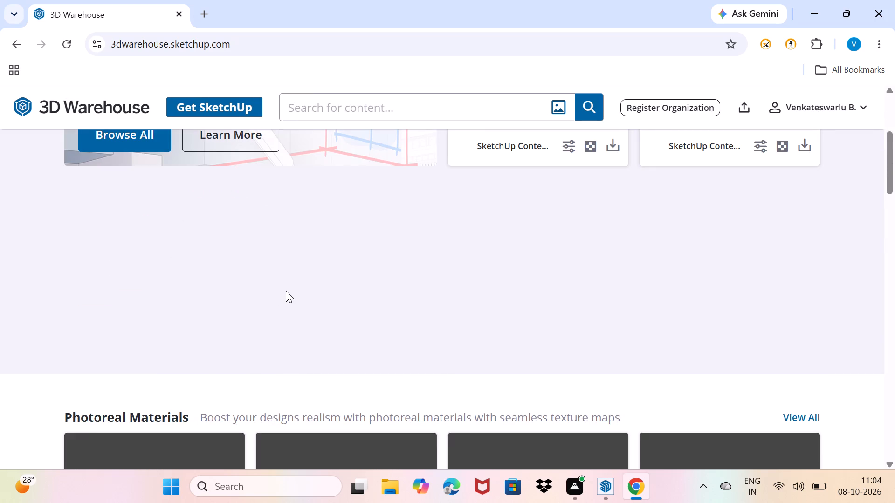
scroll(314, 285, "down", 3)
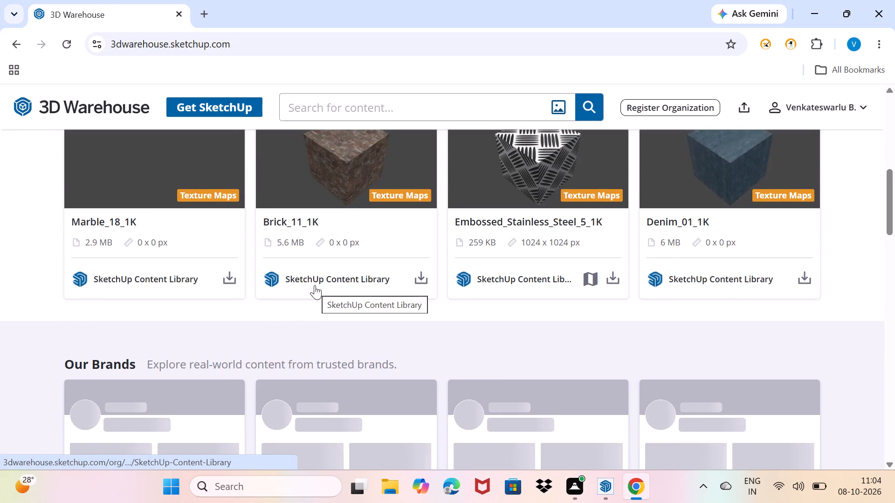
scroll(315, 285, "down", 2)
scroll(315, 285, "up", 2)
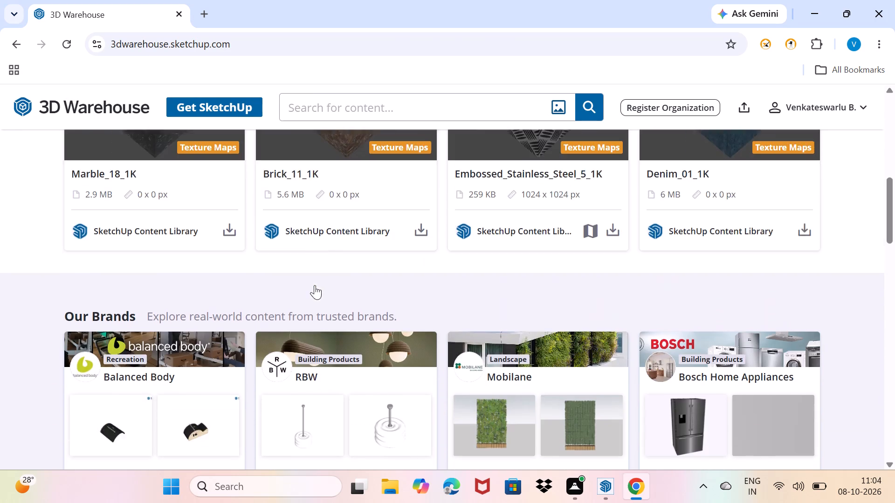
scroll(315, 285, "up", 2)
scroll(315, 285, "down", 12)
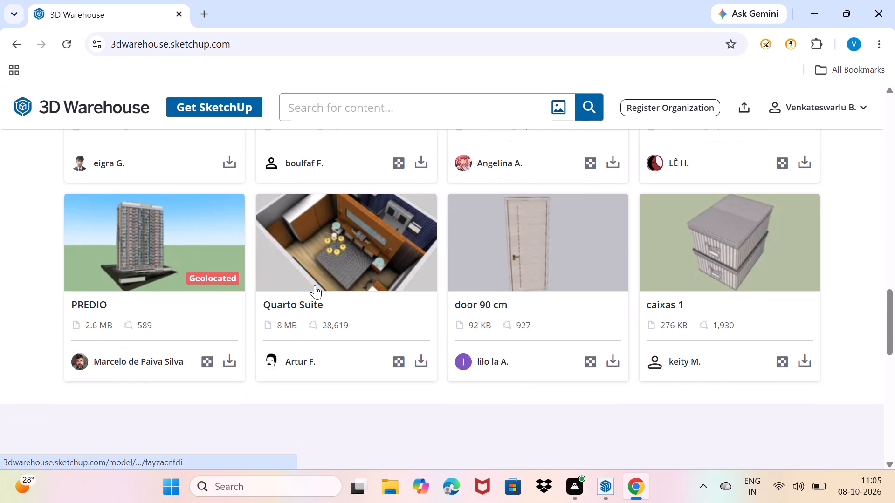
scroll(315, 285, "down", 8)
scroll(315, 285, "up", 13)
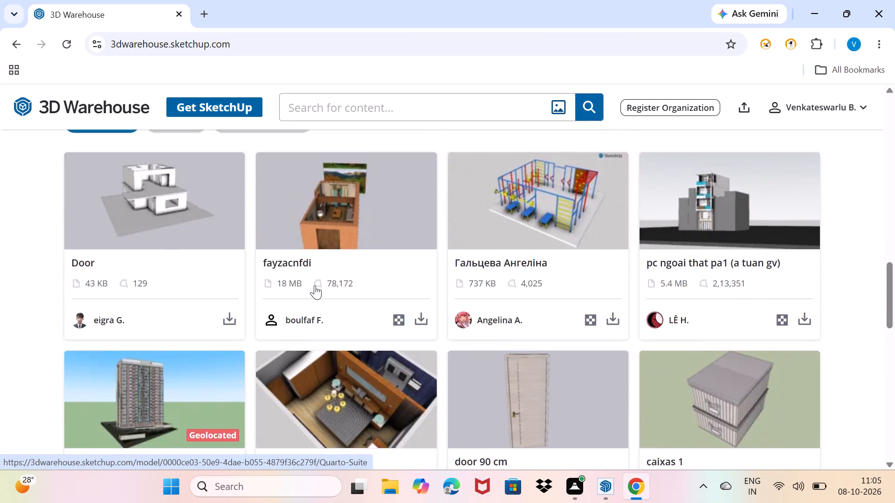
scroll(315, 285, "up", 7)
scroll(315, 285, "down", 3)
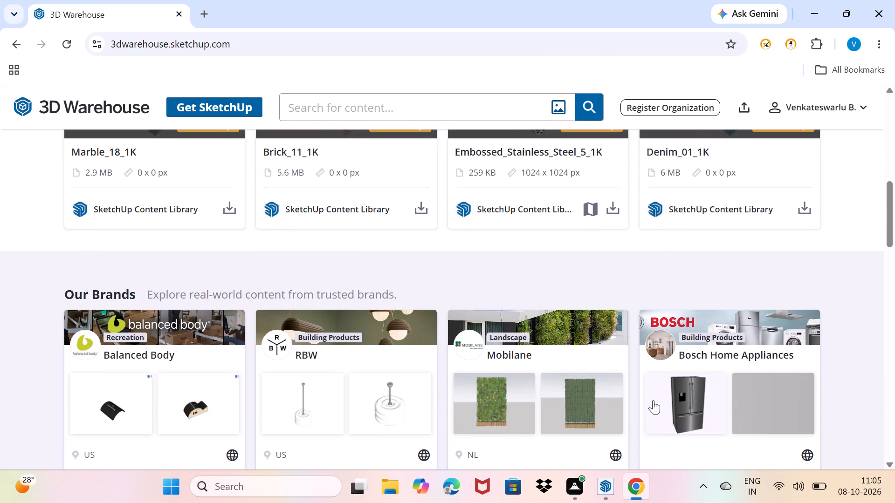
Open the Bosch Home Appliances refrigerator B36CD50SNS_tradeCAD and download it as a SketchUp model.
left_click(679, 401)
scroll(517, 352, "down", 4)
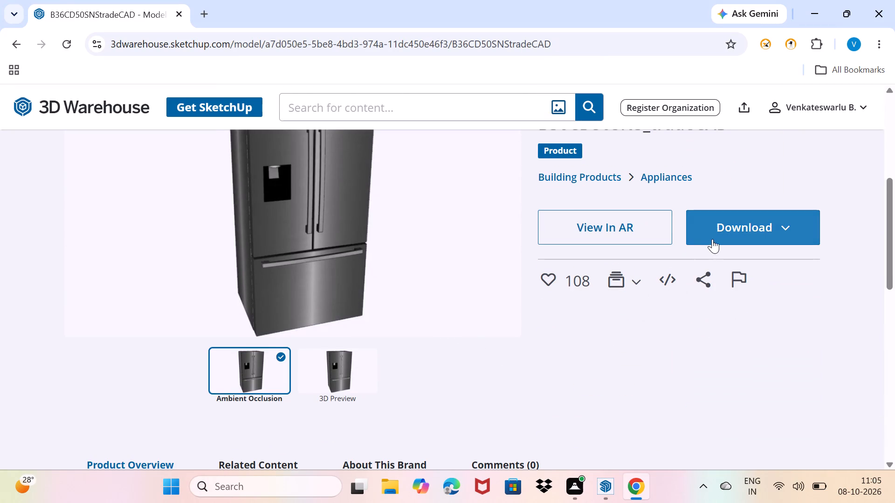
left_click(713, 238)
left_click(723, 265)
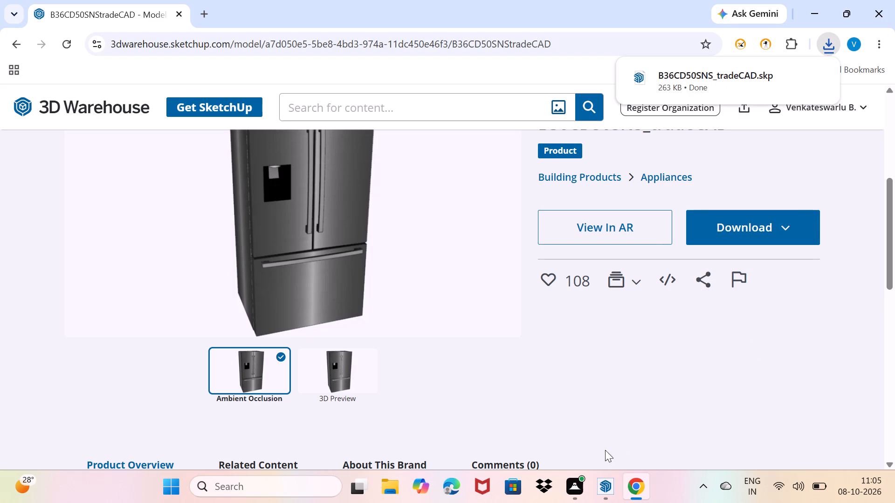
Return to the kitchen model in SketchUp and close the browser window.
left_click(598, 490)
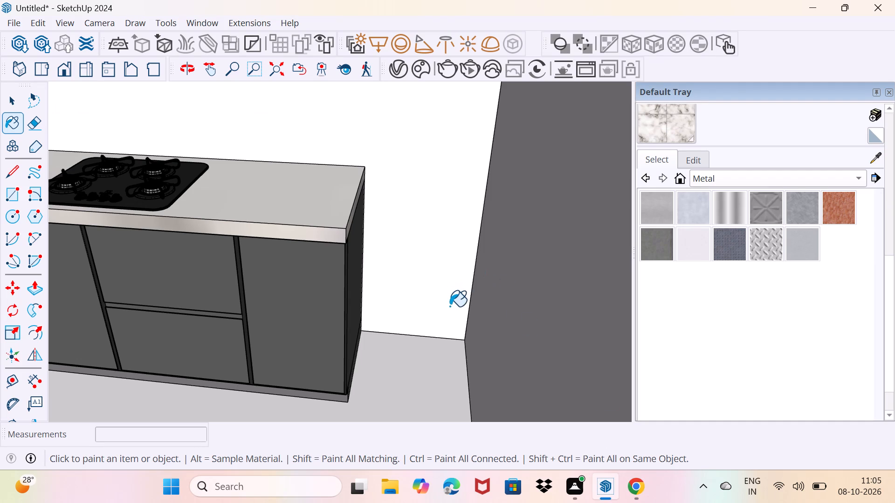
middle_click_drag(448, 318, 422, 333)
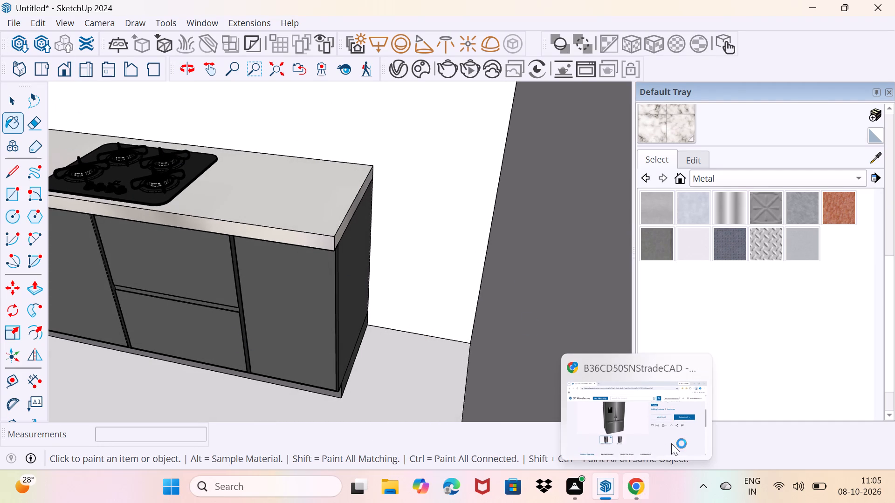
left_click(697, 375)
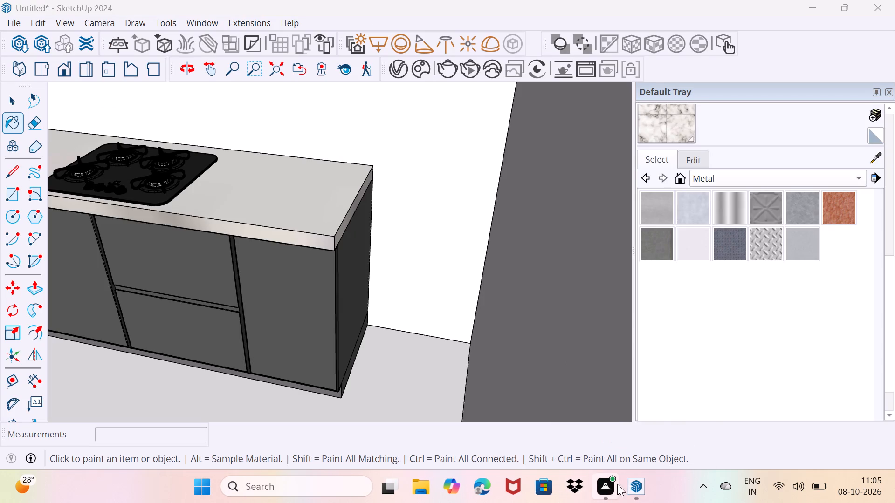
left_click(643, 492)
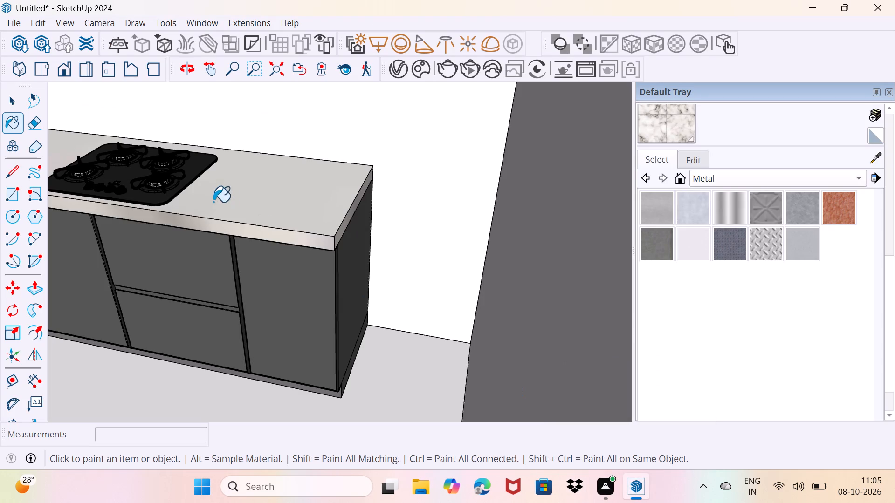
Import the downloaded B36CD50SNS_tradeCAD refrigerator file from the Downloads folder into the kitchen model.
left_click(13, 21)
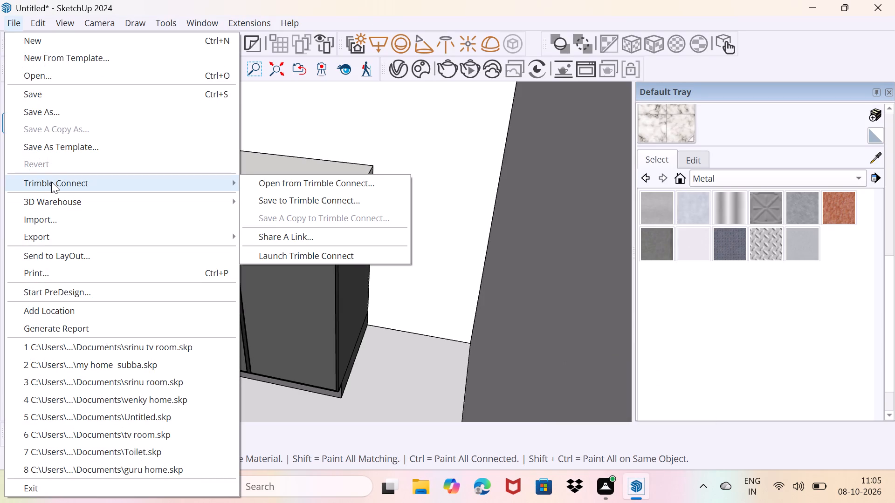
left_click(61, 216)
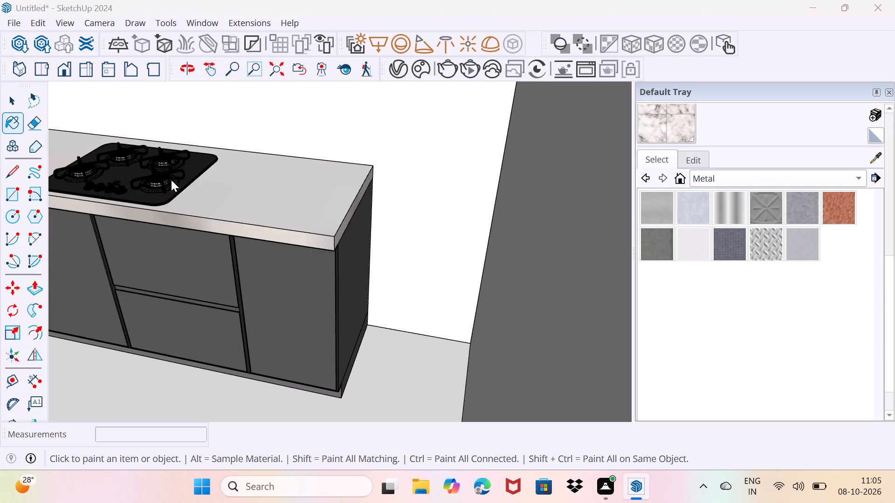
left_click(220, 178)
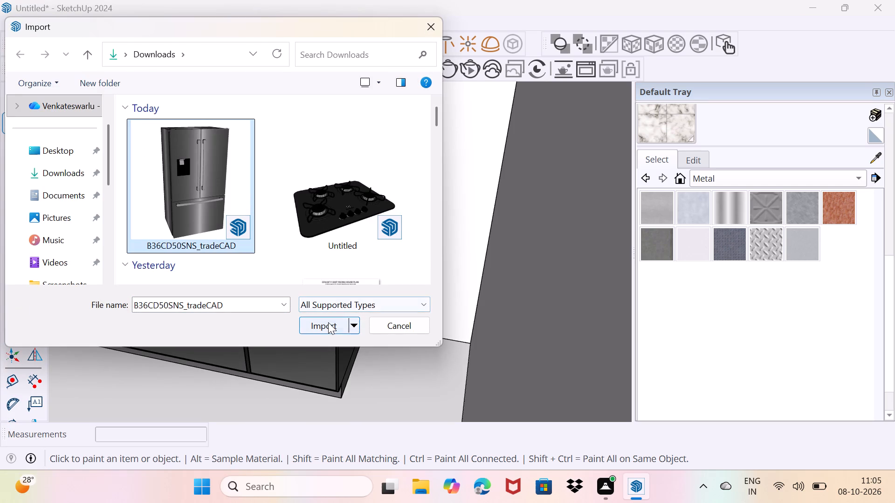
left_click(328, 322)
Place the imported refrigerator upright on the open kitchen floor, in front of the cooktop-side base cabinets.
scroll(390, 319, "down", 6)
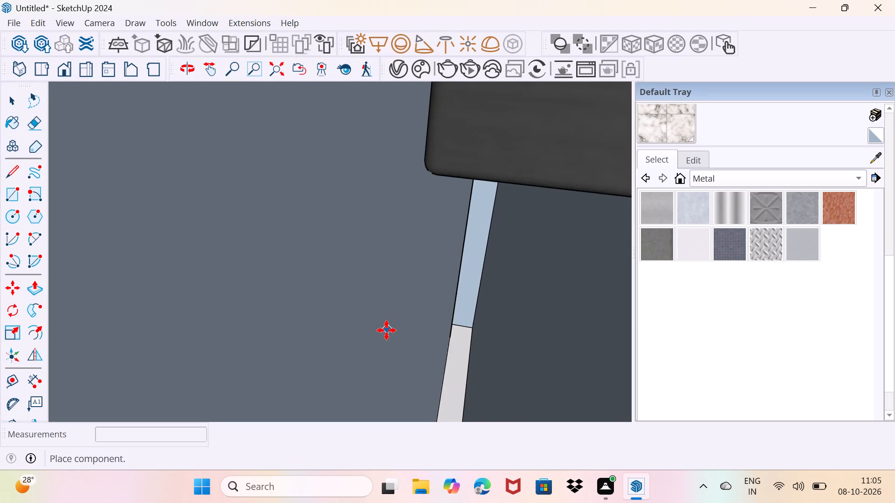
scroll(385, 330, "down", 20)
scroll(385, 330, "down", 8)
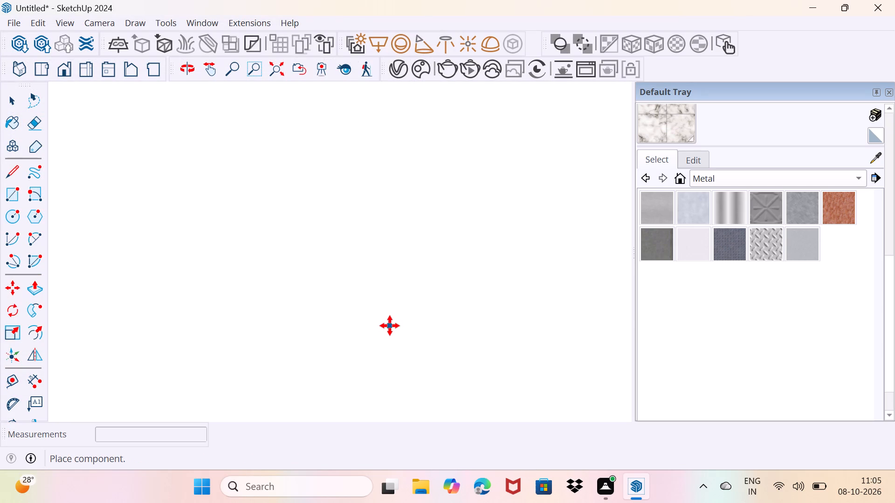
scroll(390, 326, "down", 20)
scroll(390, 326, "down", 12)
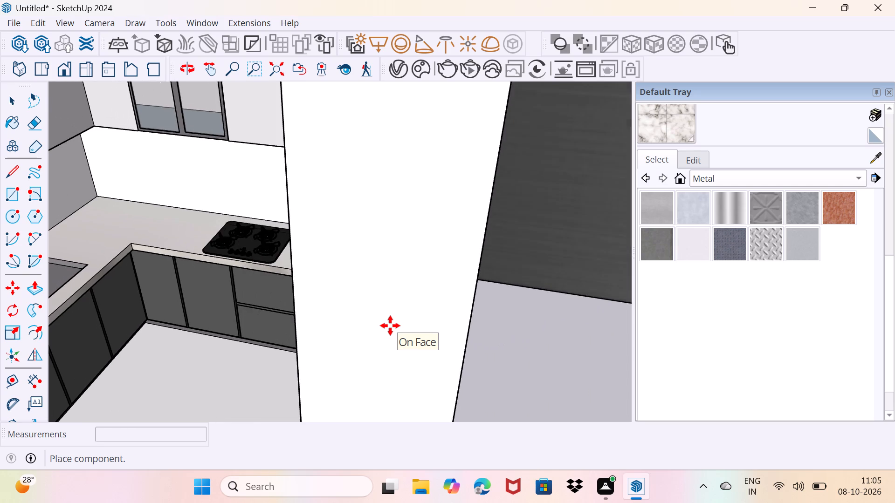
scroll(203, 365, "down", 1)
middle_click_drag(191, 380, 274, 372)
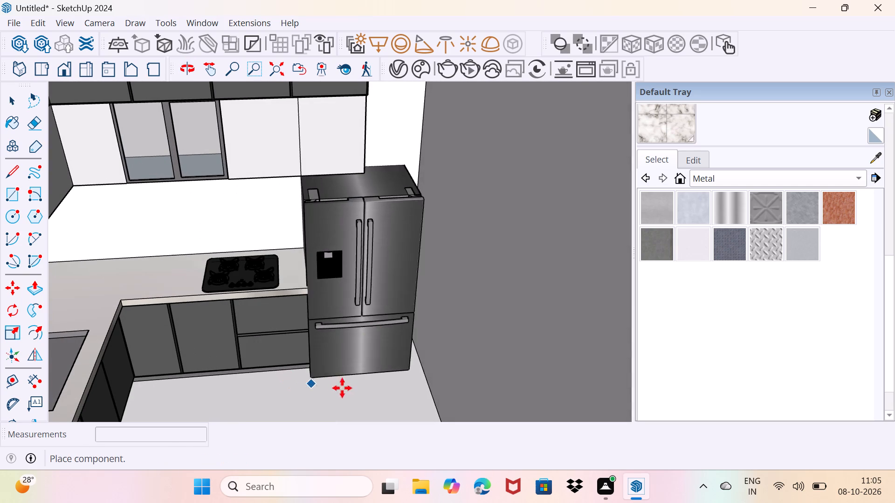
scroll(288, 399, "down", 2)
middle_click_drag(290, 390, 275, 353)
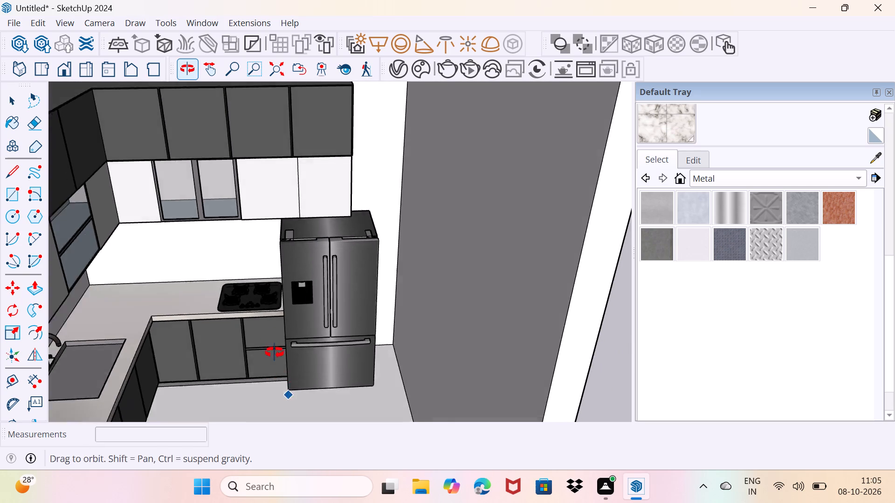
middle_click_drag(275, 353, 272, 343)
middle_click_drag(296, 385, 307, 342)
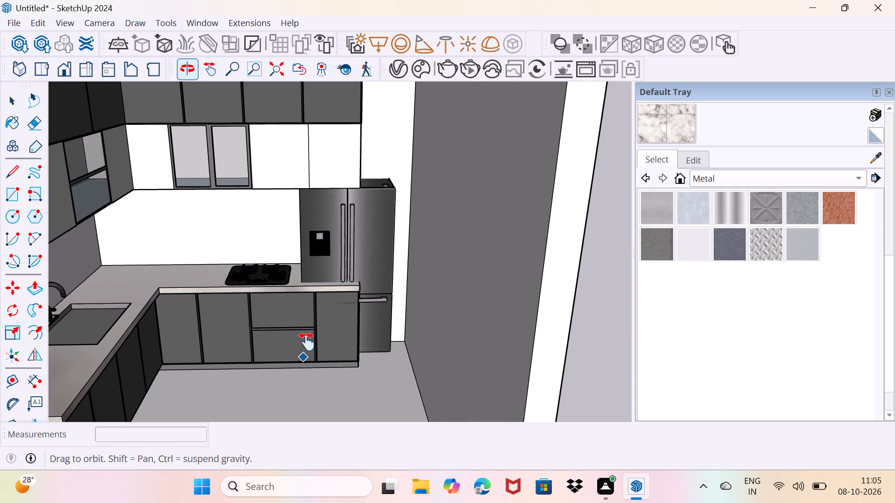
middle_click_drag(307, 342, 324, 264)
left_click(258, 386)
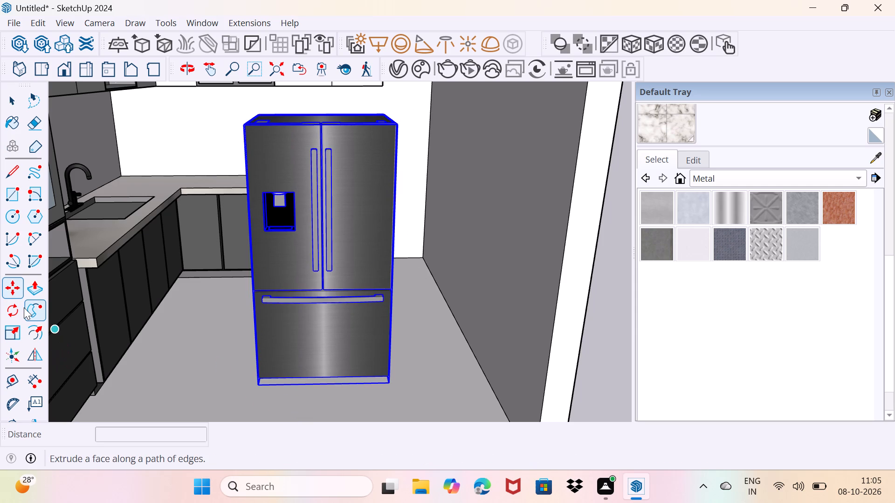
Scale the refrigerator uniformly to about 0.90, and reduce its red and green dimensions to about 0.76 and 0.78.
left_click(13, 336)
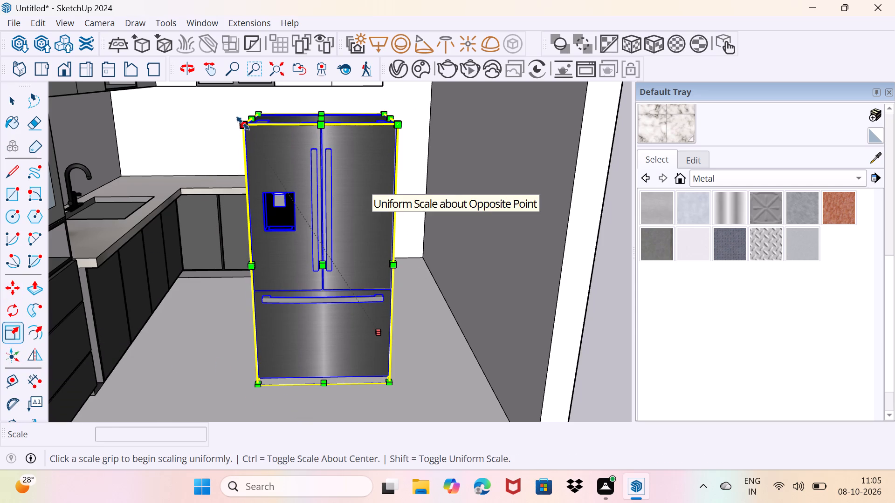
left_click_drag(243, 123, 257, 157)
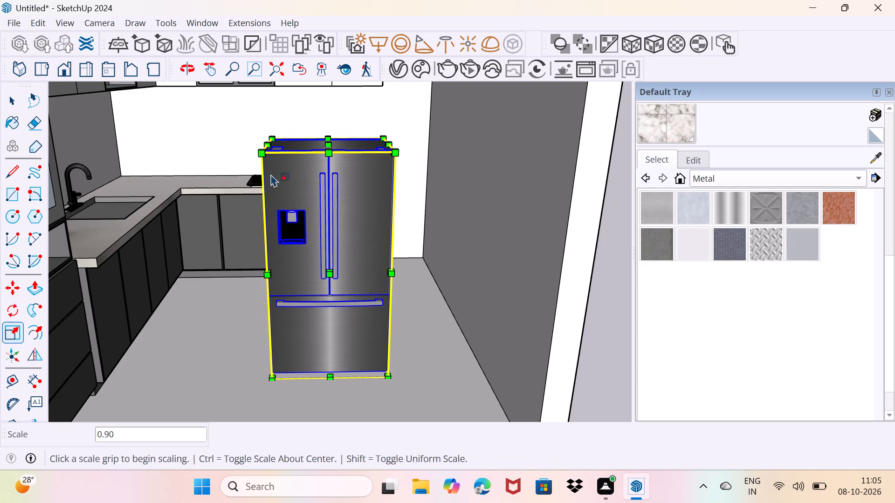
left_click_drag(265, 270, 287, 267)
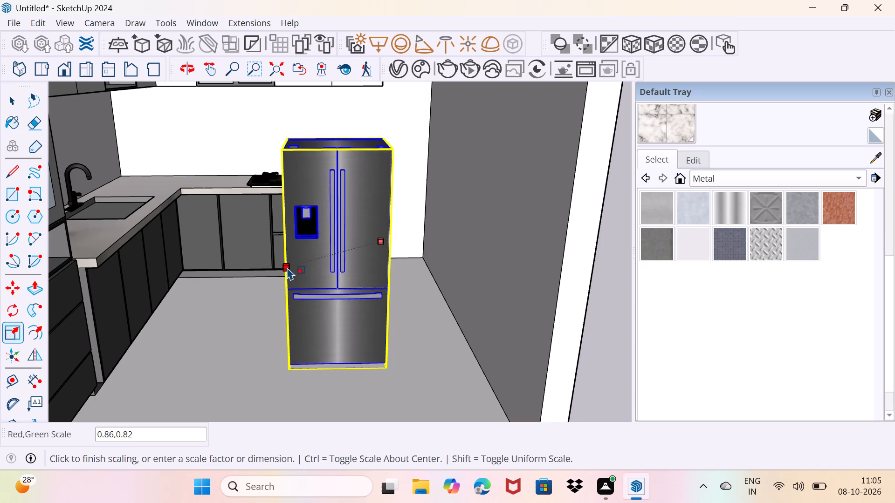
left_click_drag(287, 267, 299, 266)
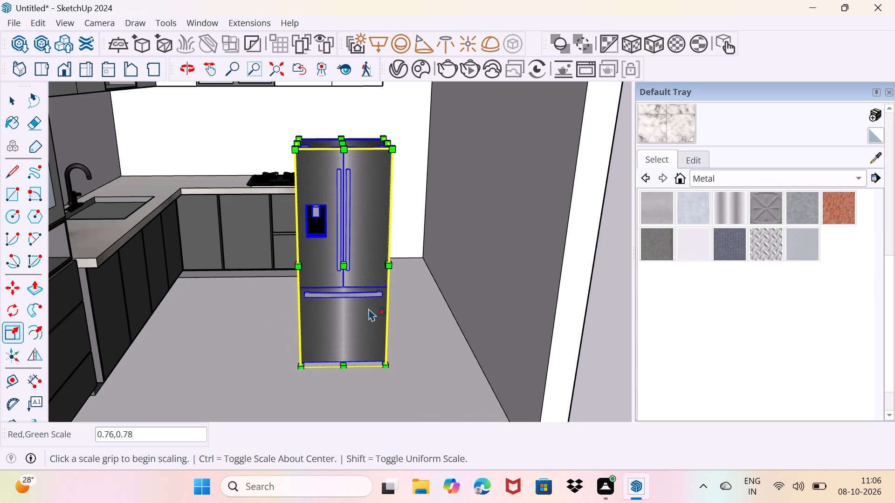
Move the refrigerator about 1' 13/16" across the floor toward the cooktop-side cabinets.
scroll(375, 329, "up", 2)
middle_click_drag(366, 324, 315, 346)
key("m")
left_click_drag(345, 346, 351, 342)
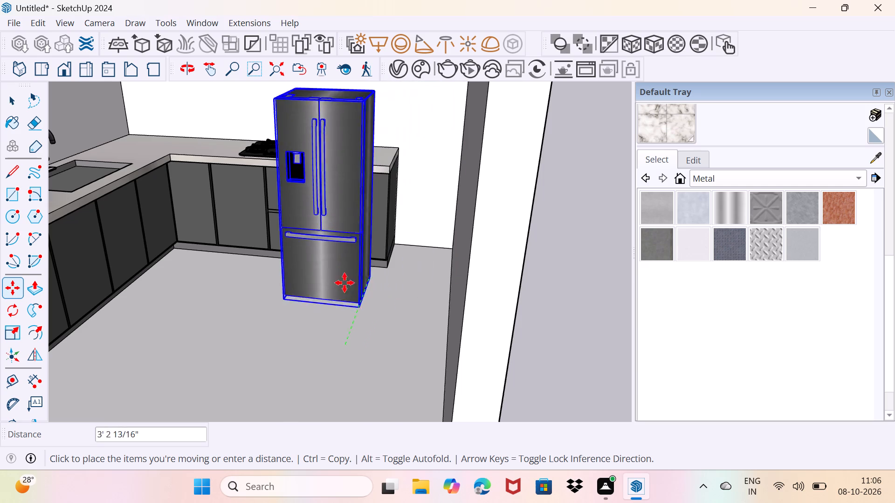
left_click(342, 305)
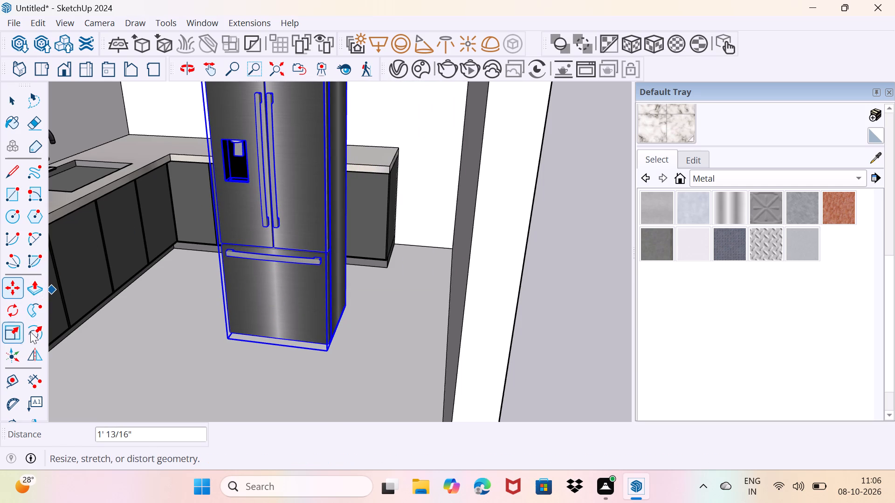
Scale the refrigerator slightly smaller in width and depth from its front vertical edge.
left_click(15, 332)
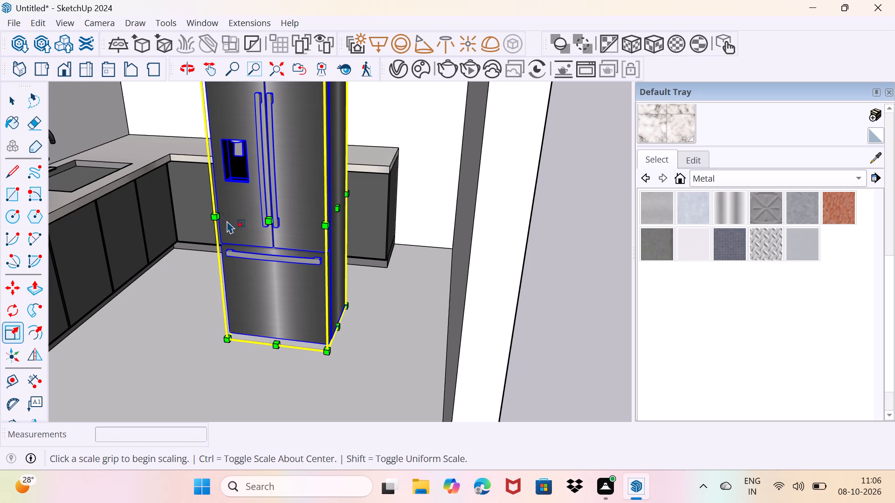
left_click_drag(220, 219, 221, 219)
left_click_drag(221, 219, 234, 217)
Move the refrigerator about 6' 7 9/16" into the gap between the cooktop-side cabinets' end and the side wall.
middle_click_drag(267, 263, 303, 271)
middle_click_drag(379, 310, 325, 326)
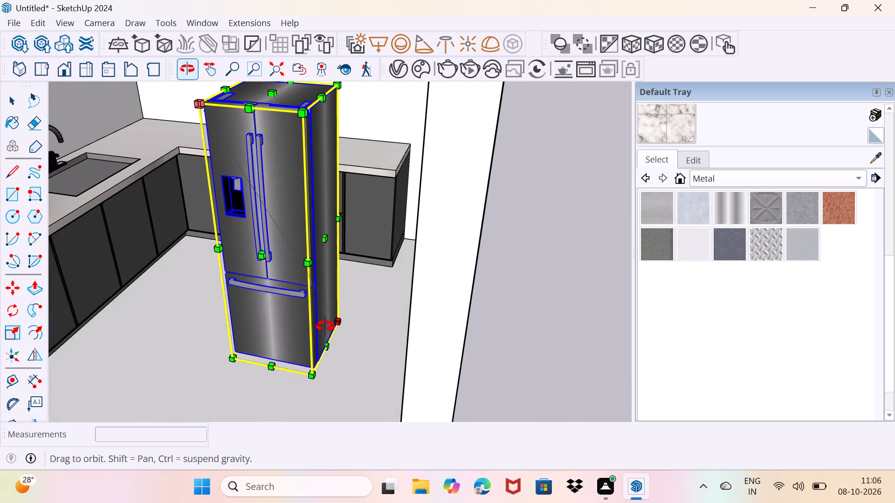
middle_click_drag(325, 326, 326, 326)
key("m")
left_click_drag(344, 322, 355, 314)
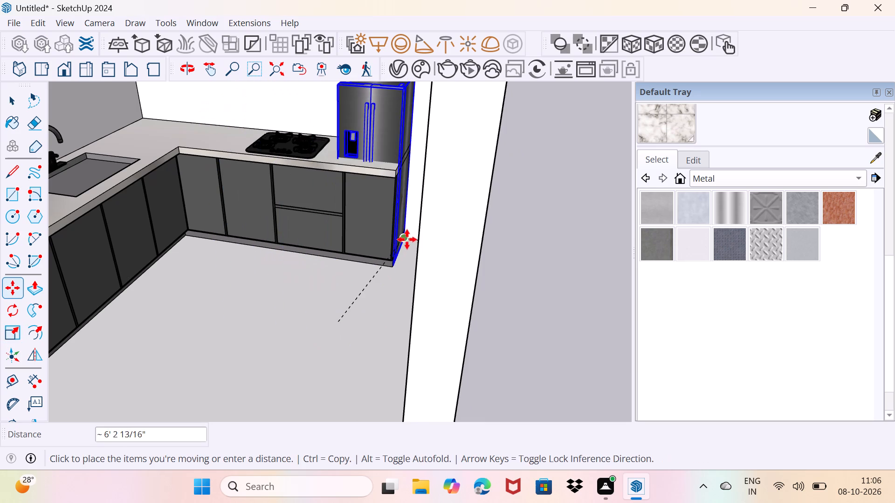
middle_click_drag(405, 239, 454, 251)
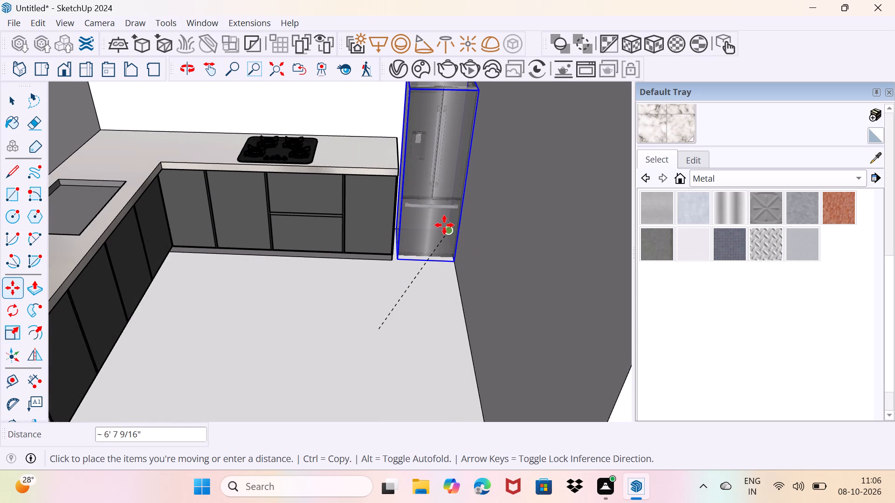
left_click(443, 225)
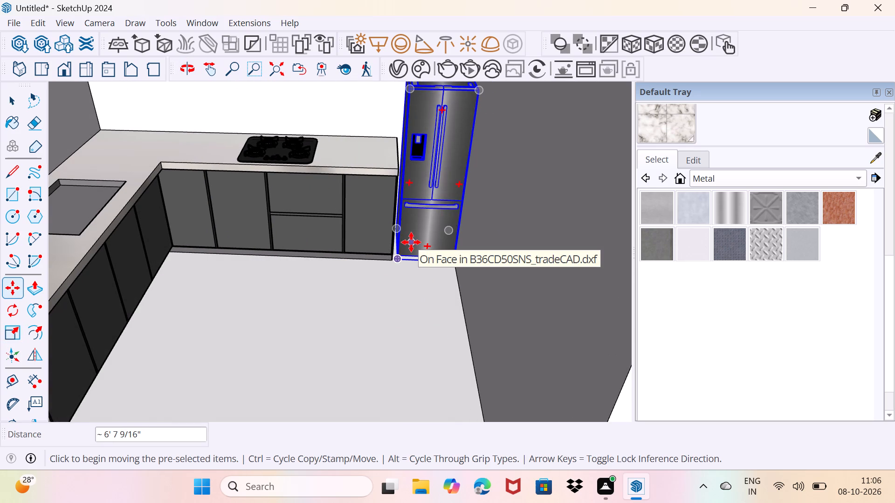
key("Escape")
Scale the refrigerator's red and green dimensions to about 1.12 and 1.14 to fill the gap beside the cabinets.
middle_click_drag(416, 260, 393, 237)
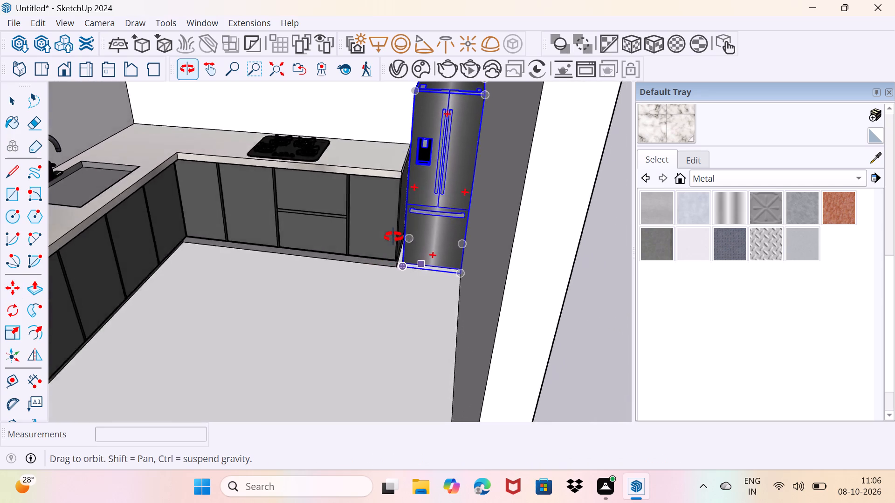
middle_click_drag(393, 237, 439, 229)
key("s")
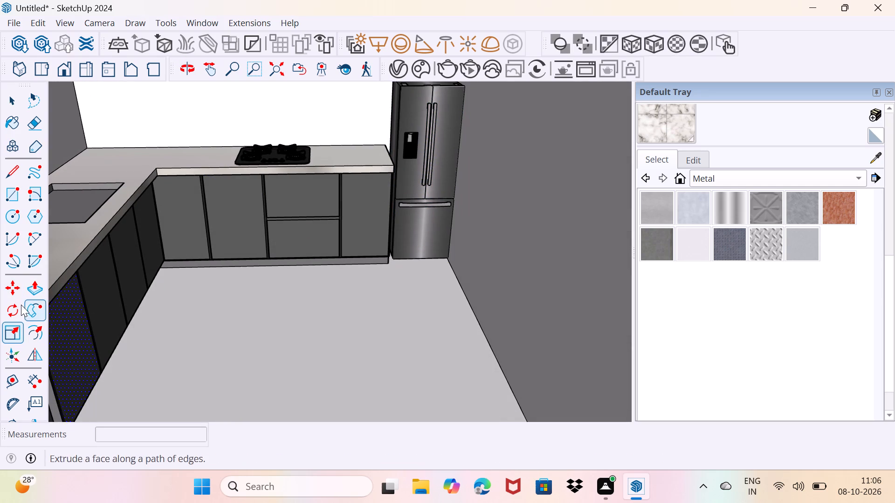
left_click_drag(13, 328, 18, 325)
left_click(399, 185)
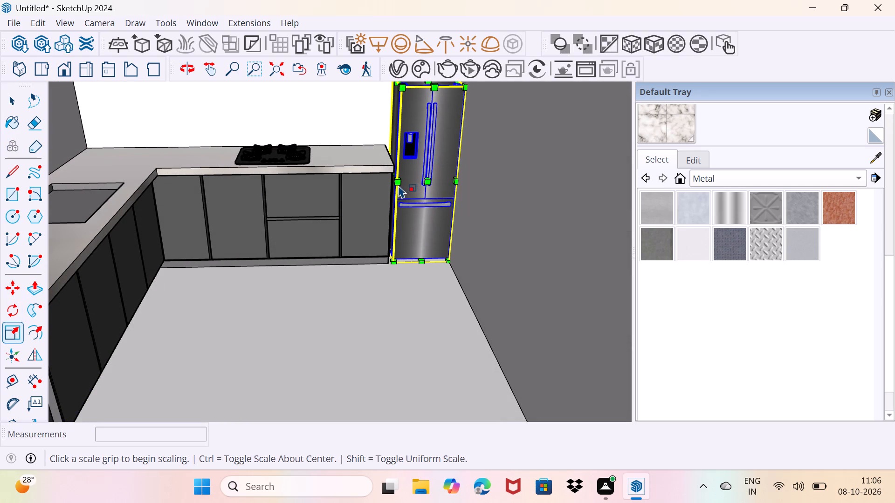
left_click_drag(398, 179, 393, 180)
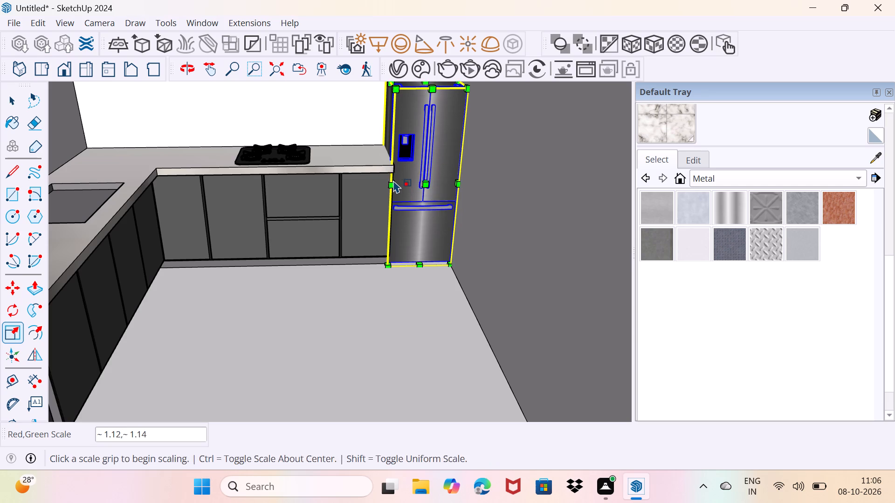
left_click(393, 180)
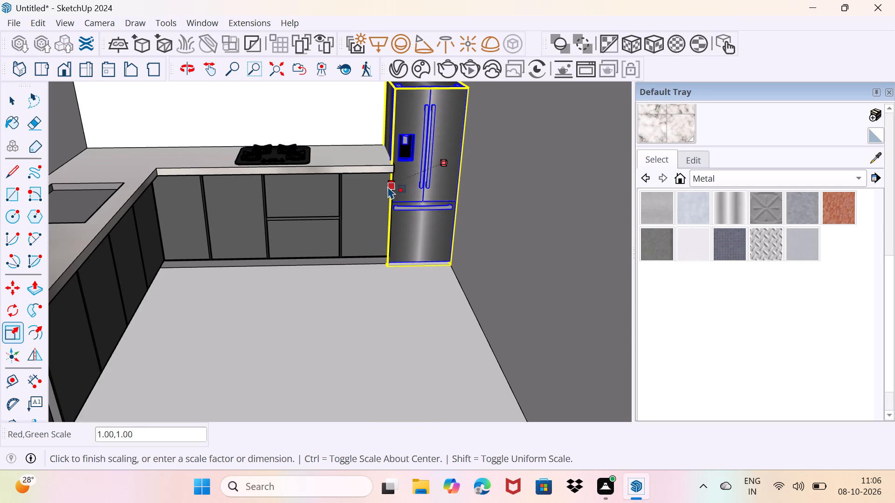
left_click(391, 186)
Scale the refrigerator along green and blue from its top front edge, raising its top to about the wall cabinets' bottom level.
scroll(420, 168, "down", 3)
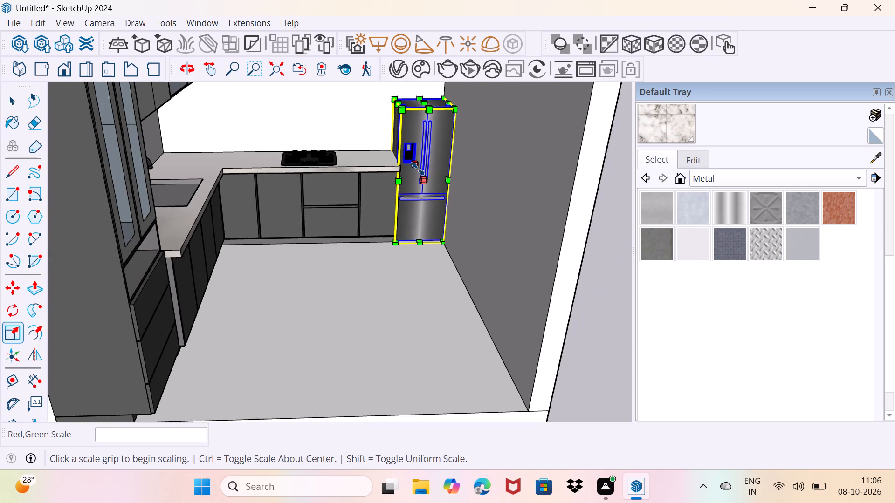
middle_click_drag(418, 169, 321, 302)
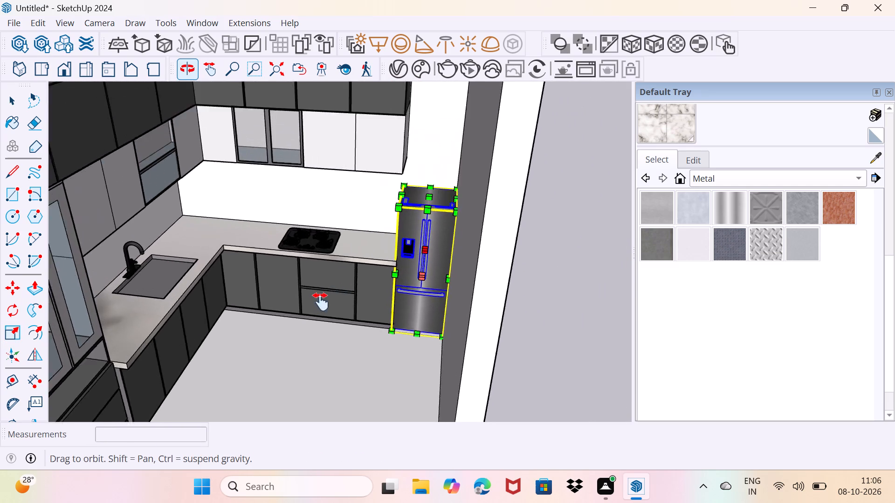
middle_click_drag(321, 302, 319, 333)
left_click_drag(397, 286, 398, 278)
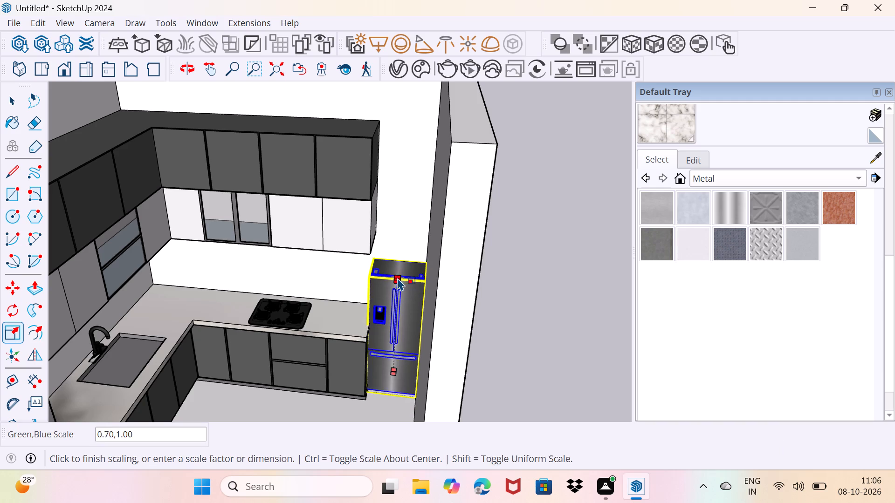
left_click_drag(398, 278, 398, 261)
left_click(398, 261)
key("Escape")
key("space")
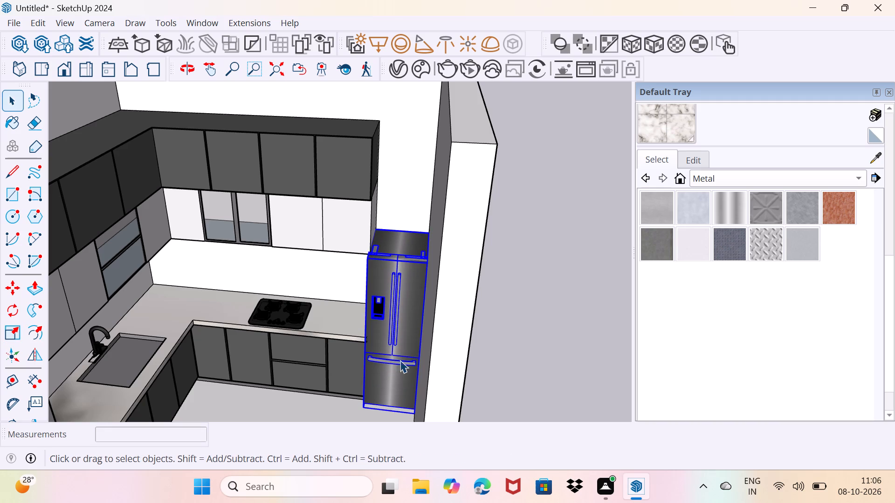
left_click_drag(498, 351, 524, 324)
Examine the refrigerator's fit beside the cabinets and the whole kitchen from several viewpoints.
middle_click_drag(405, 373, 529, 264)
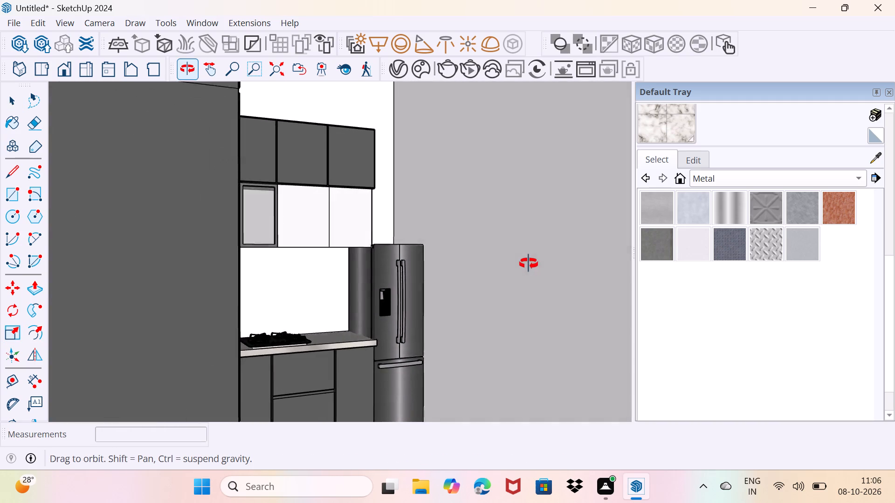
middle_click_drag(529, 264, 405, 302)
scroll(414, 304, "down", 7)
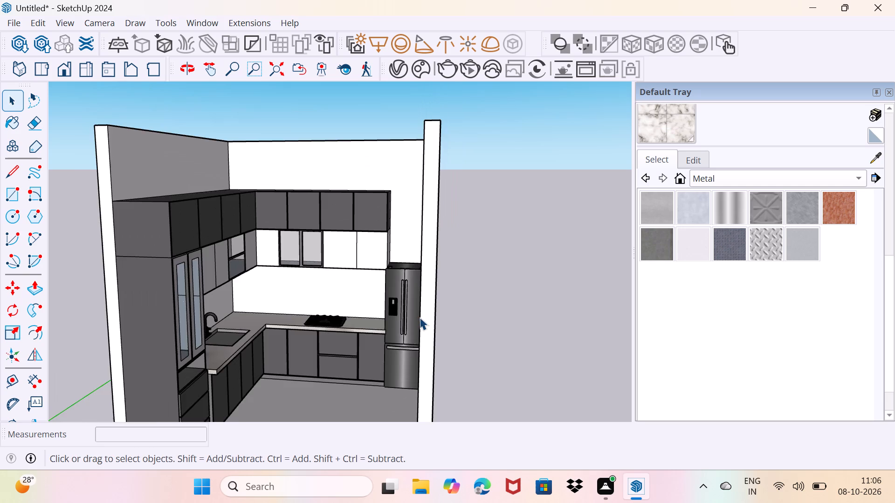
scroll(420, 317, "down", 5)
middle_click_drag(407, 344, 362, 372)
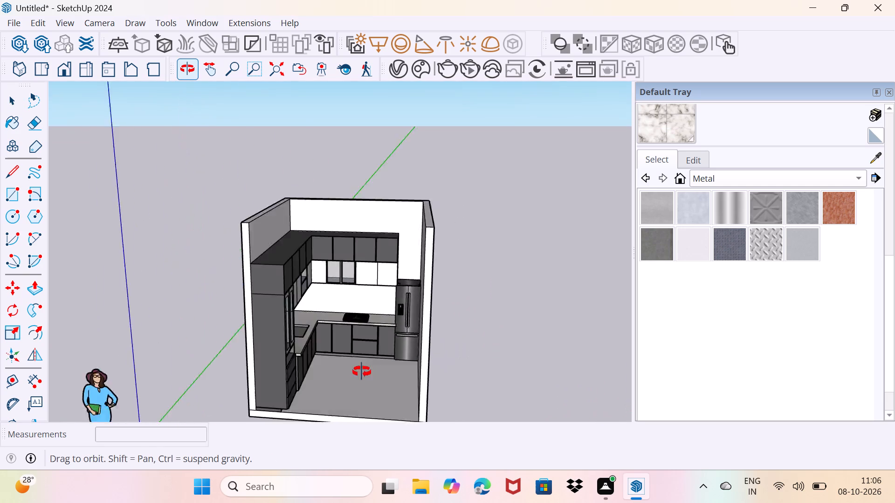
middle_click_drag(362, 372, 401, 328)
scroll(325, 345, "up", 2)
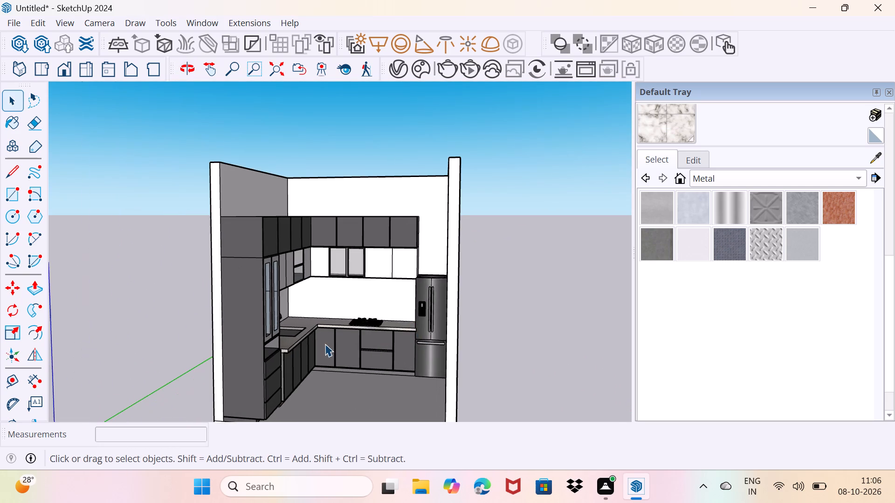
Open the Colors-Named material collection and browse to its gray swatches.
left_click(760, 180)
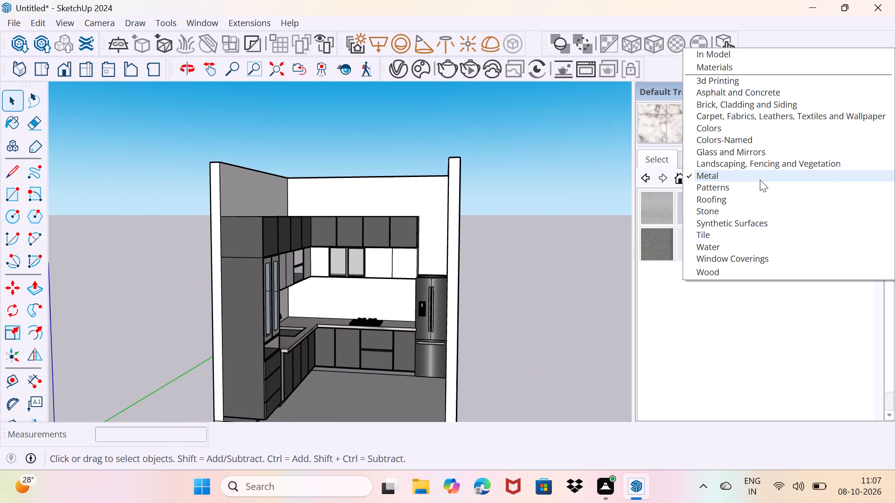
left_click(719, 144)
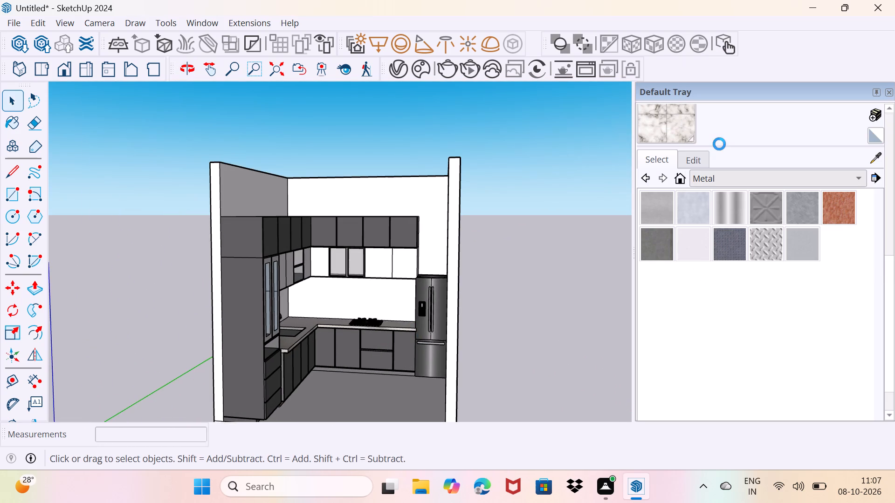
scroll(737, 259, "down", 8)
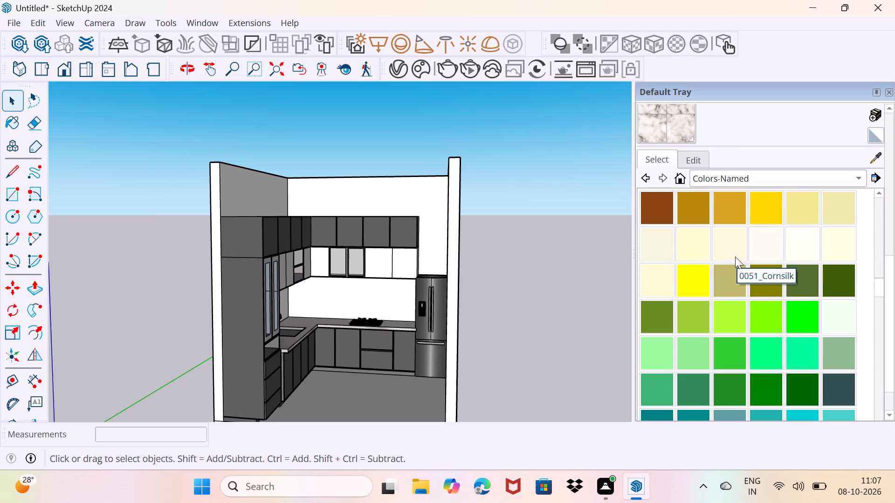
scroll(688, 264, "up", 3)
scroll(688, 264, "down", 18)
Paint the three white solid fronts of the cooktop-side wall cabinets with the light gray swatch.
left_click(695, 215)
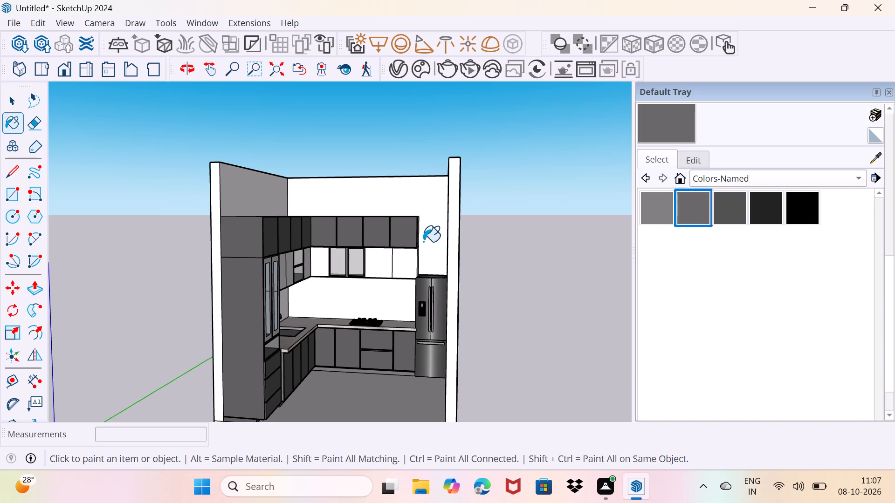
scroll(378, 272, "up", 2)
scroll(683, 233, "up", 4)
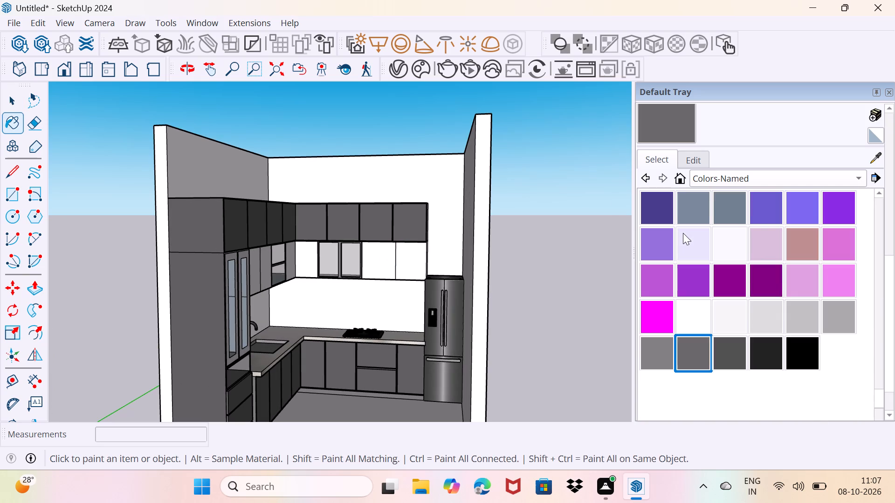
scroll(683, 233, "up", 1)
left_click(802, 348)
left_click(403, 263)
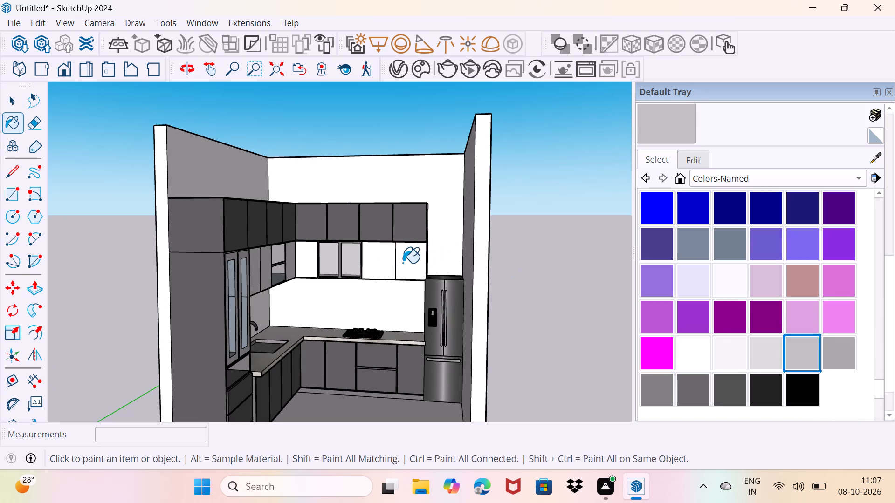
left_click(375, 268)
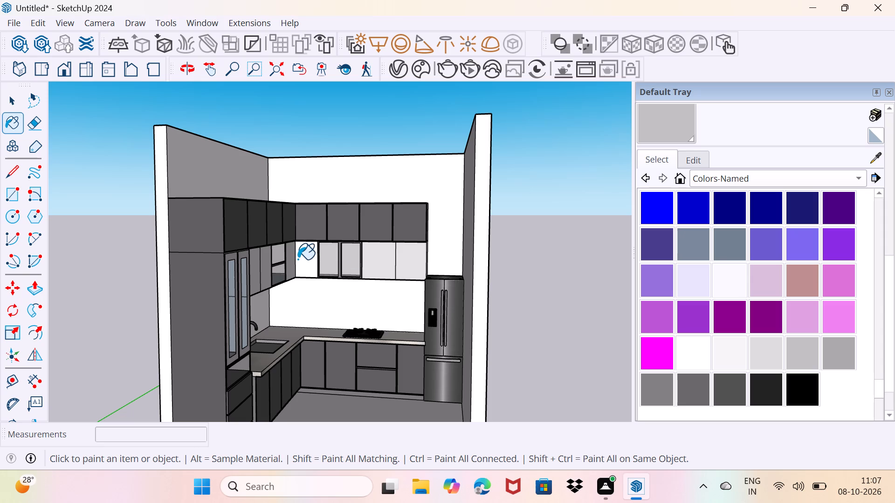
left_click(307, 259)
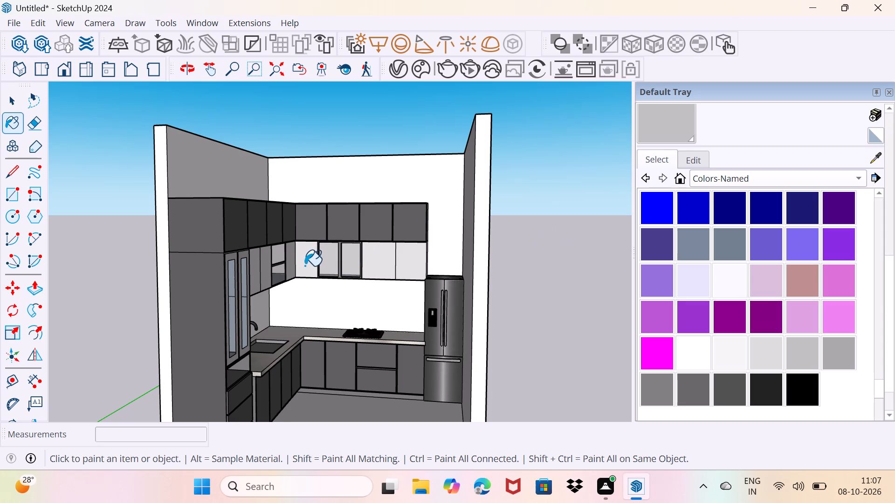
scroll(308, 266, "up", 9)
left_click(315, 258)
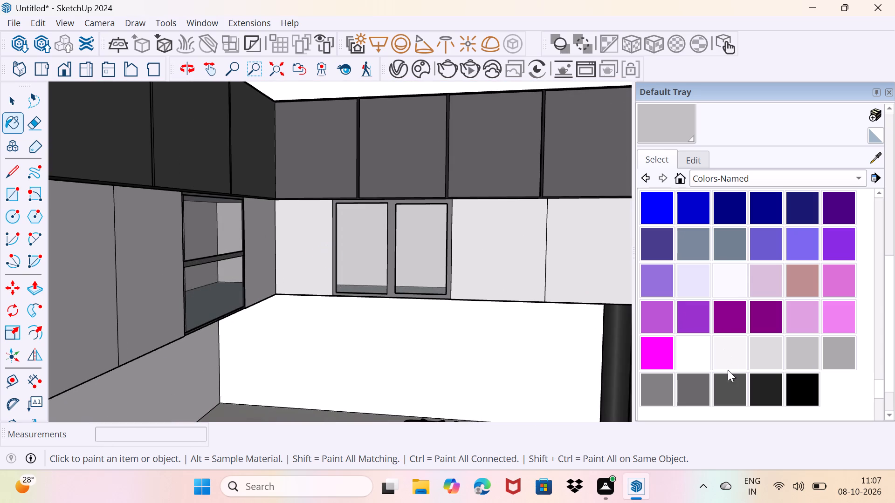
Paint the three solid fronts beside the glass doors on the cooktop-side wall cabinets with the next darker gray swatch.
left_click(844, 353)
left_click(526, 269)
left_click(596, 263)
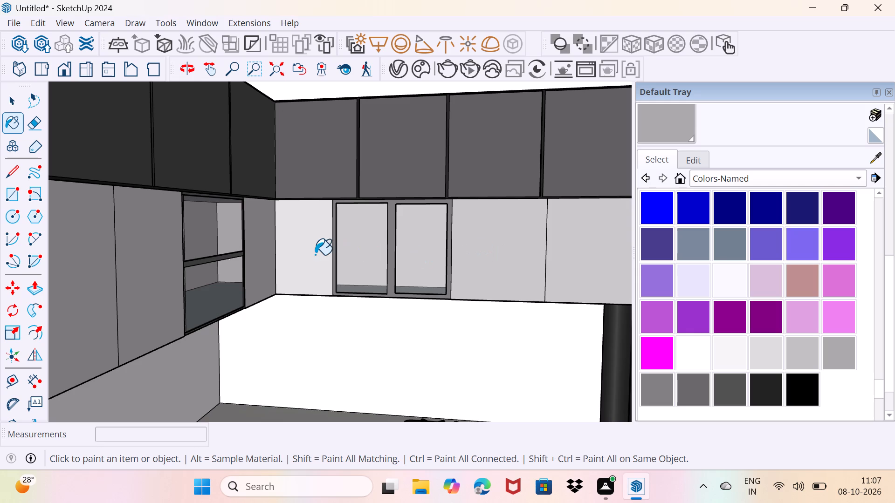
left_click(315, 255)
Paint the underside of the wall cabinets with the same medium gray.
scroll(337, 296, "down", 4)
middle_click_drag(346, 315, 289, 323)
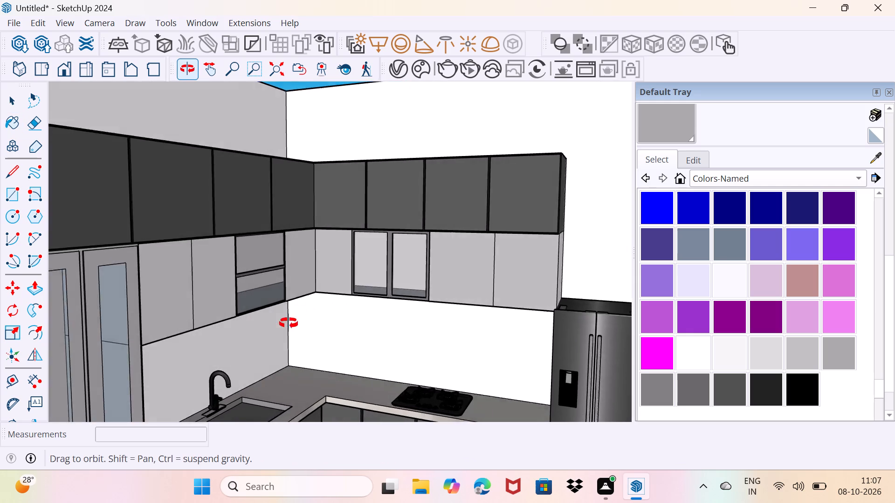
middle_click_drag(289, 323, 330, 184)
left_click(242, 319)
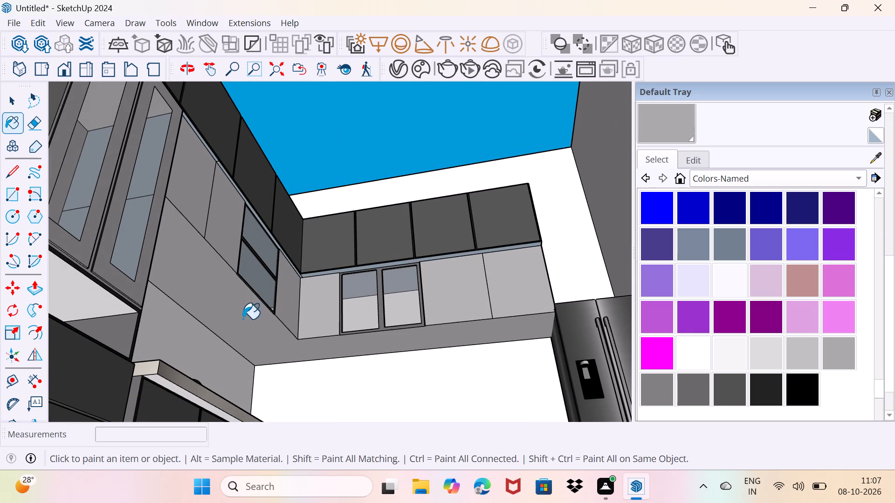
middle_click_drag(296, 316, 278, 436)
scroll(323, 378, "down", 1)
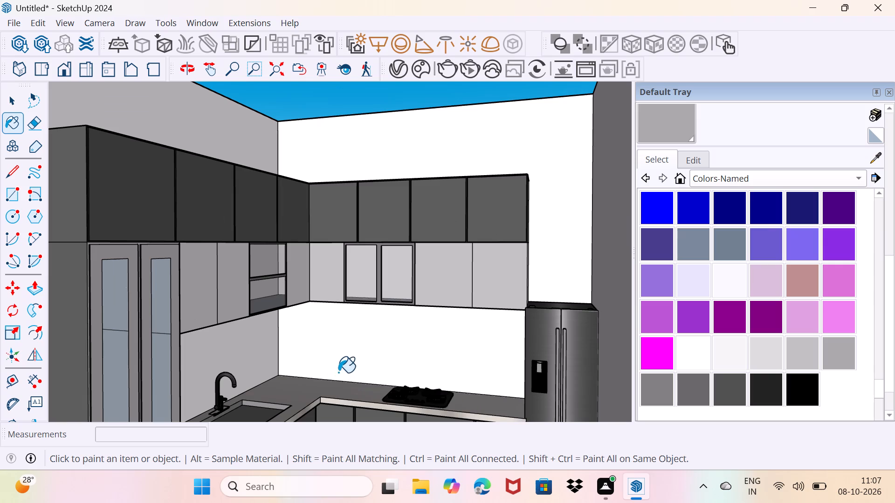
middle_click_drag(339, 373, 307, 424)
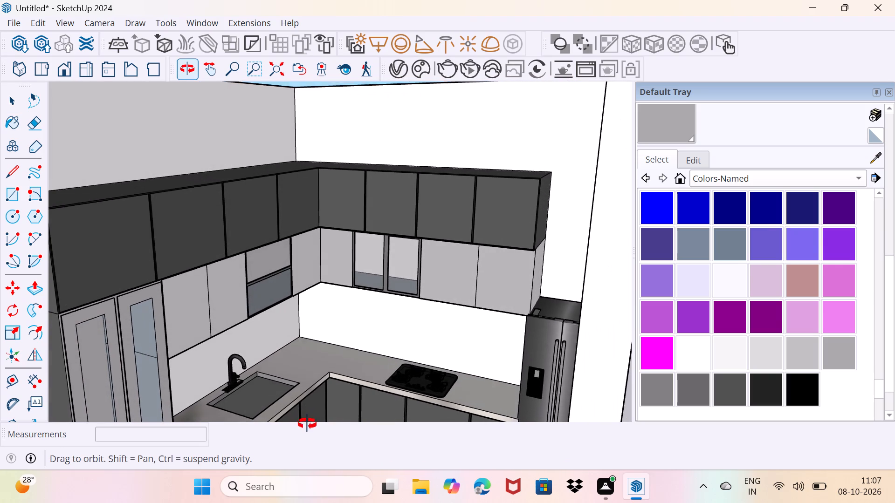
Paint the cooktop-side wall and the sink-side backsplash with a bright yellow-green swatch from the Colors-Named collection.
middle_click_drag(307, 424, 311, 438)
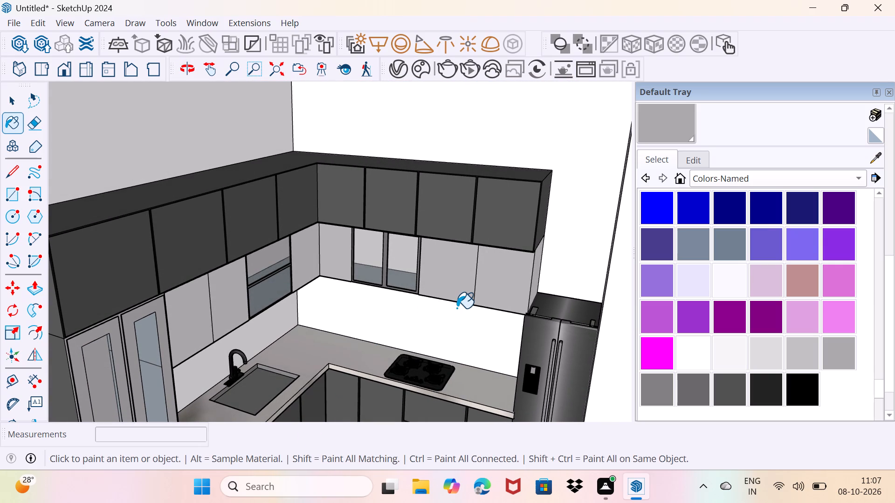
middle_click_drag(457, 308, 480, 306)
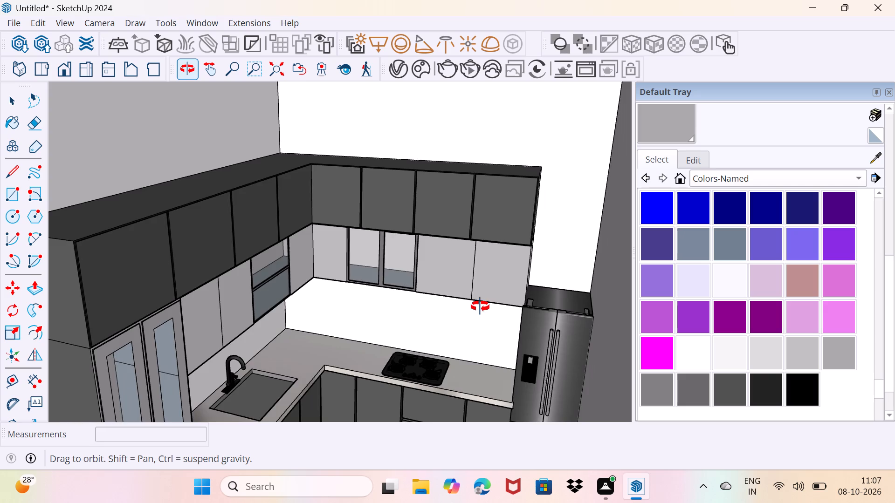
middle_click_drag(480, 306, 461, 326)
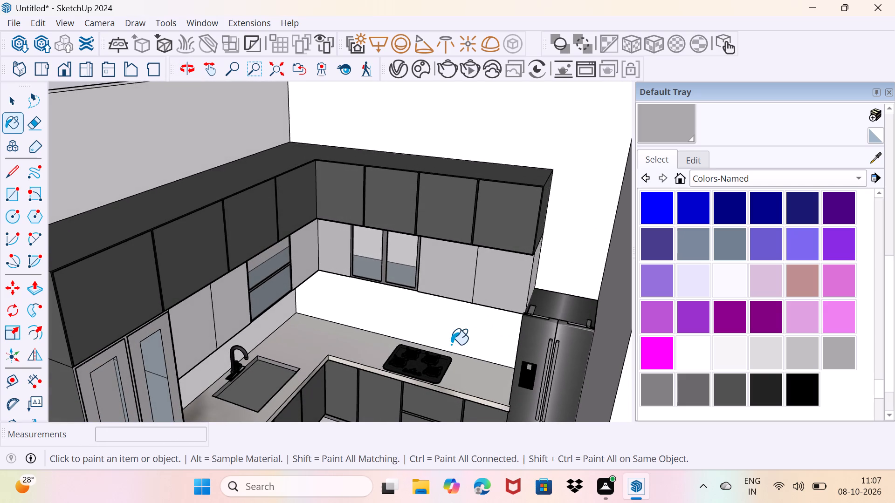
middle_click_drag(438, 348, 442, 212)
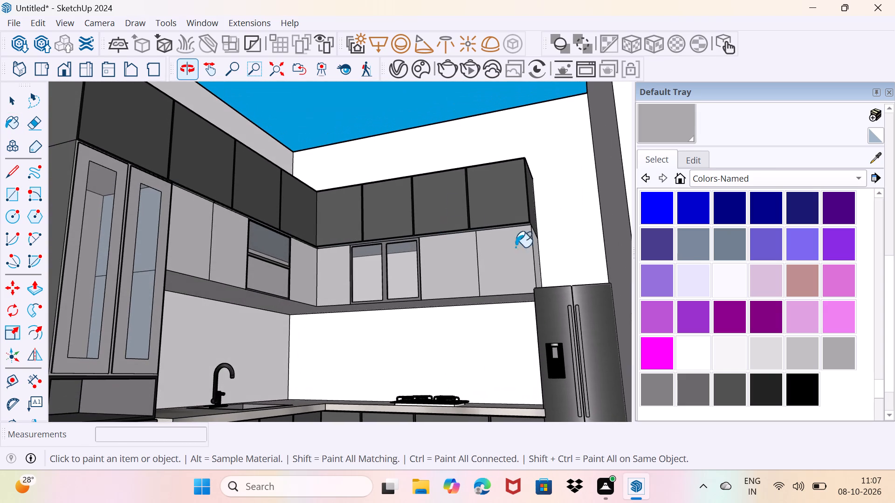
scroll(792, 233, "up", 9)
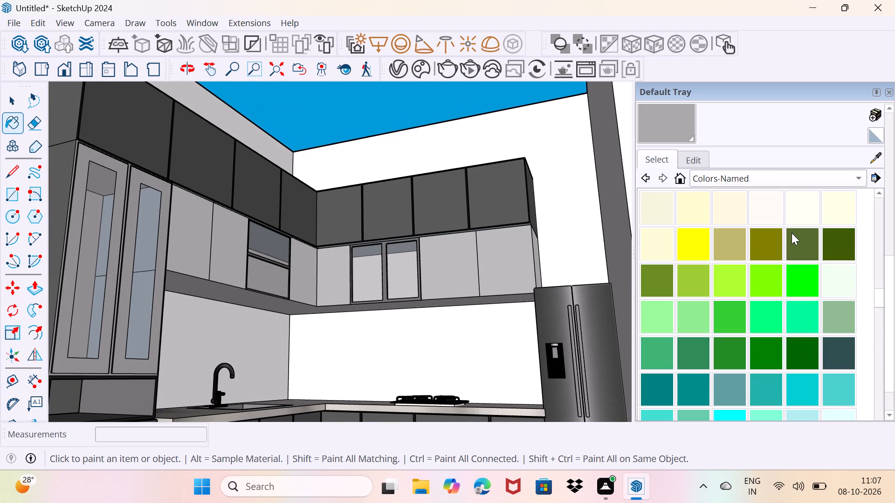
scroll(792, 233, "up", 7)
scroll(792, 233, "down", 10)
scroll(792, 233, "up", 10)
scroll(792, 233, "down", 2)
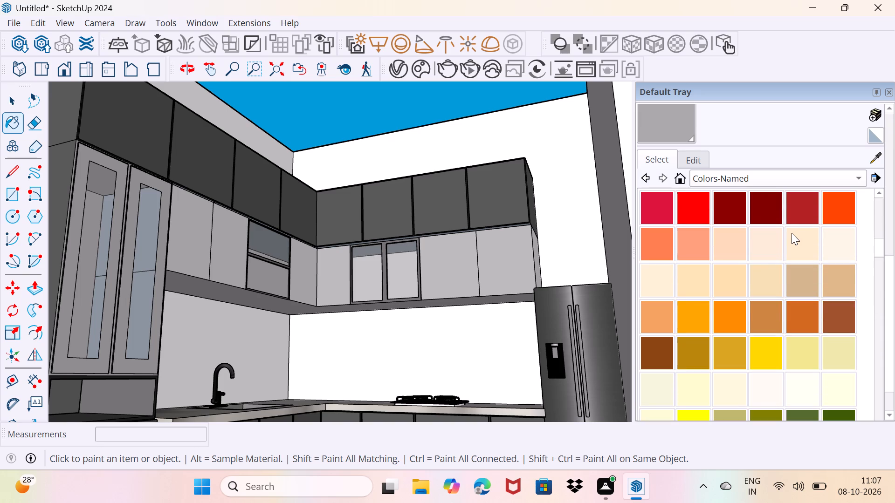
scroll(792, 233, "down", 3)
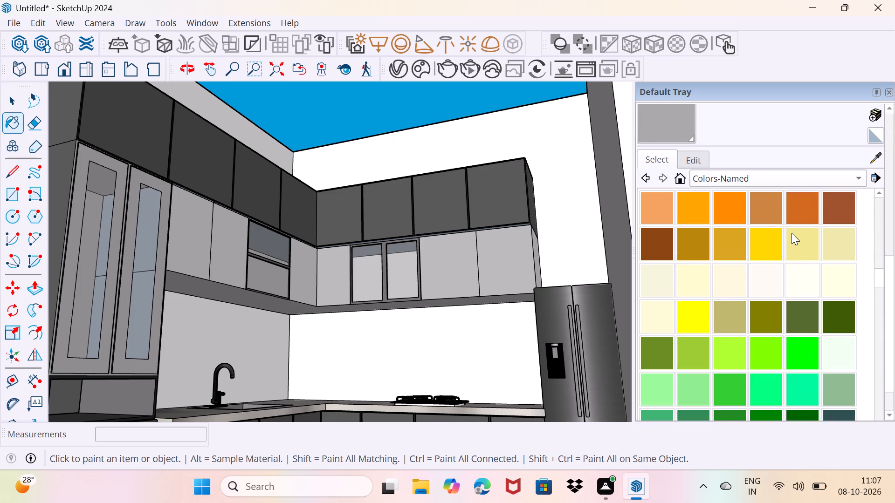
scroll(792, 233, "down", 1)
left_click(734, 315)
left_click(424, 372)
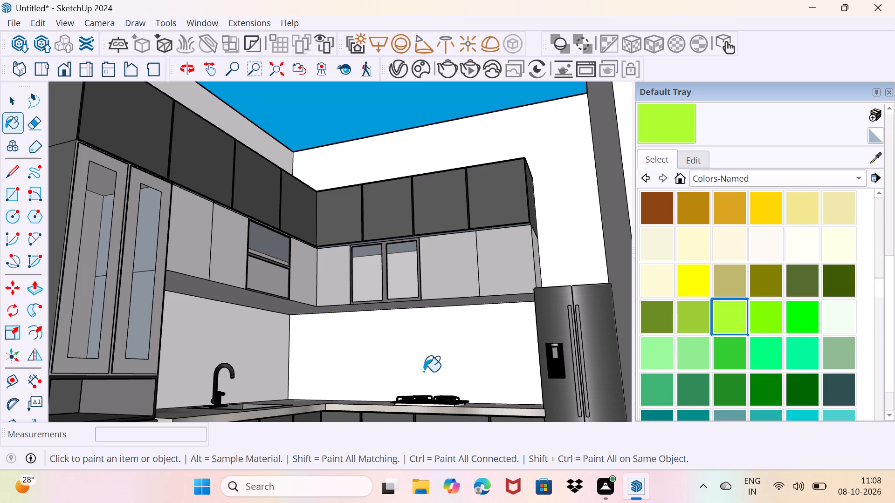
left_click(255, 358)
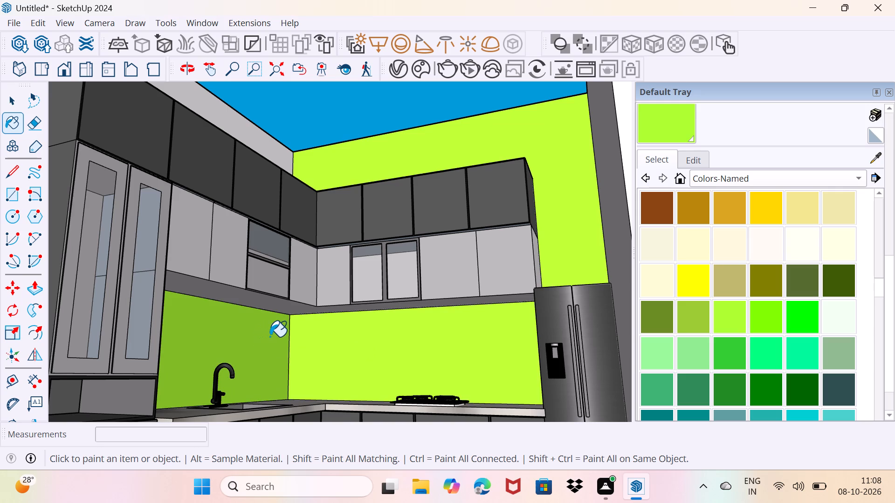
Paint the sink-side wall above the cabinets with the same yellow-green.
middle_click_drag(278, 330, 269, 400)
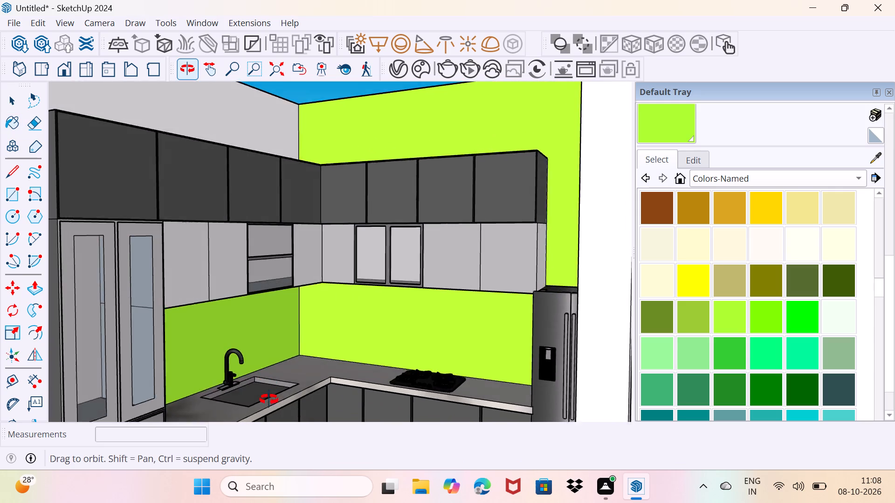
middle_click_drag(269, 400, 275, 411)
left_click(225, 131)
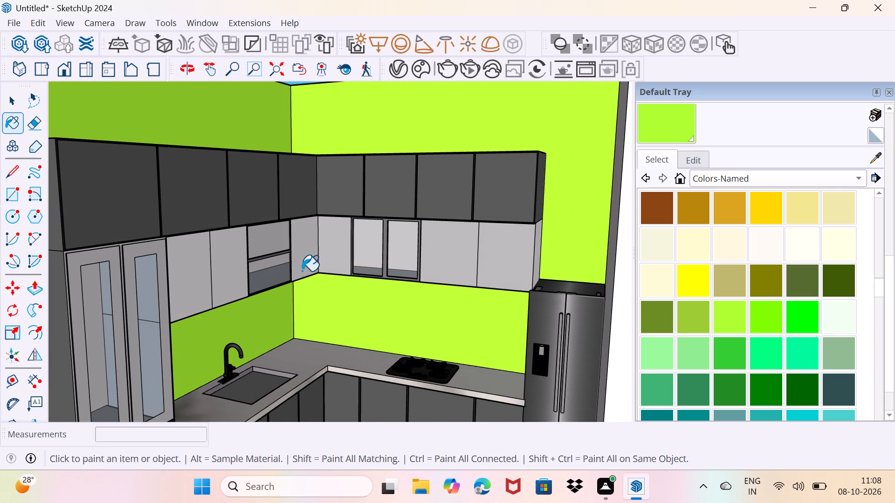
Darken the yellow-green wall material to a deep olive green using the Color Wheel picker's brightness.
middle_click_drag(300, 290, 309, 329)
left_click(699, 163)
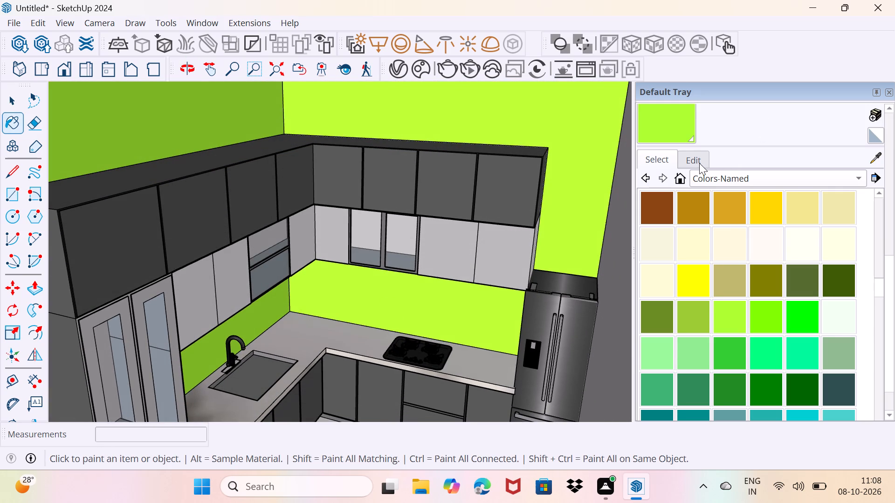
left_click_drag(721, 229, 716, 254)
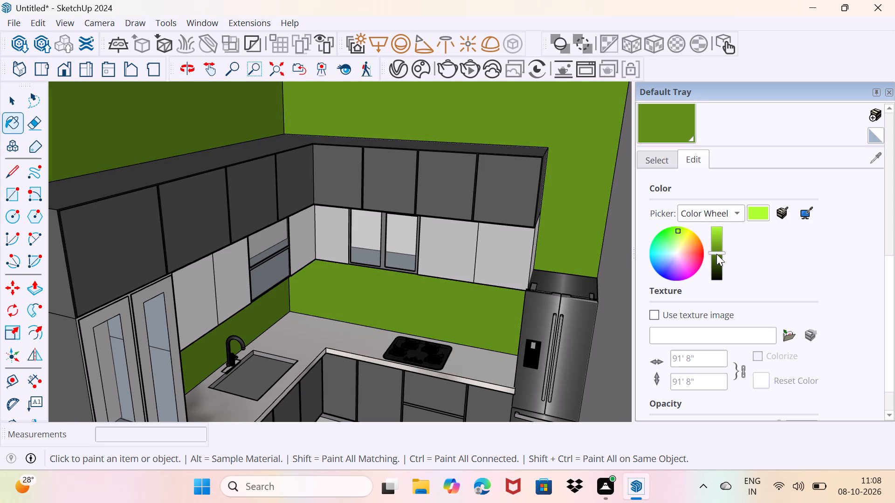
left_click_drag(716, 254, 715, 256)
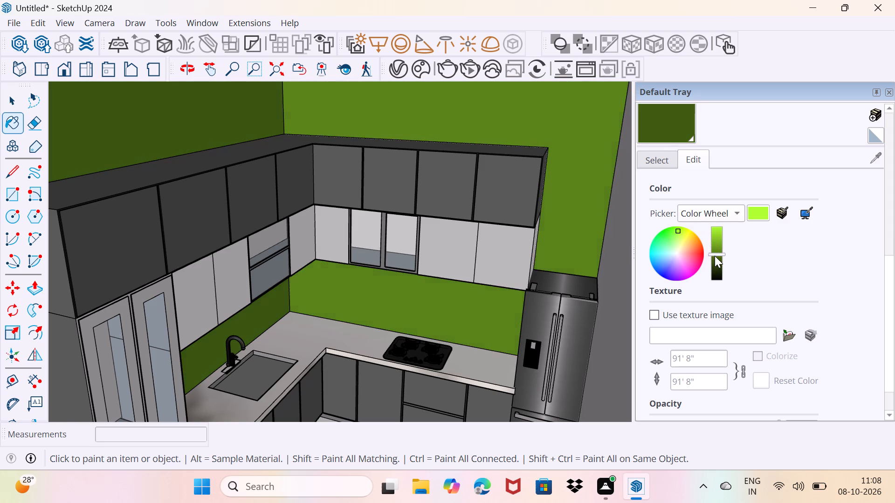
left_click_drag(715, 256, 713, 260)
left_click(713, 260)
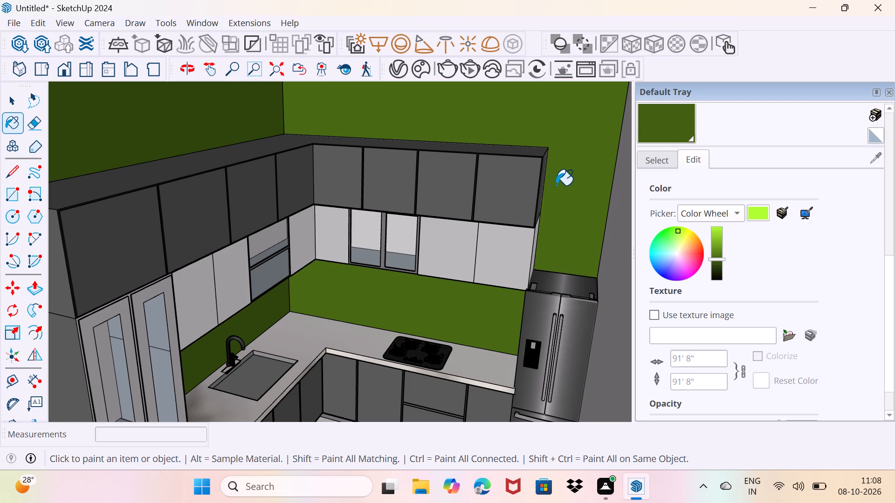
Extend the upper dark cabinet's end face about 1' 10 5/8" over the refrigerator toward the side wall with Push/Pull.
middle_click_drag(556, 184, 548, 201)
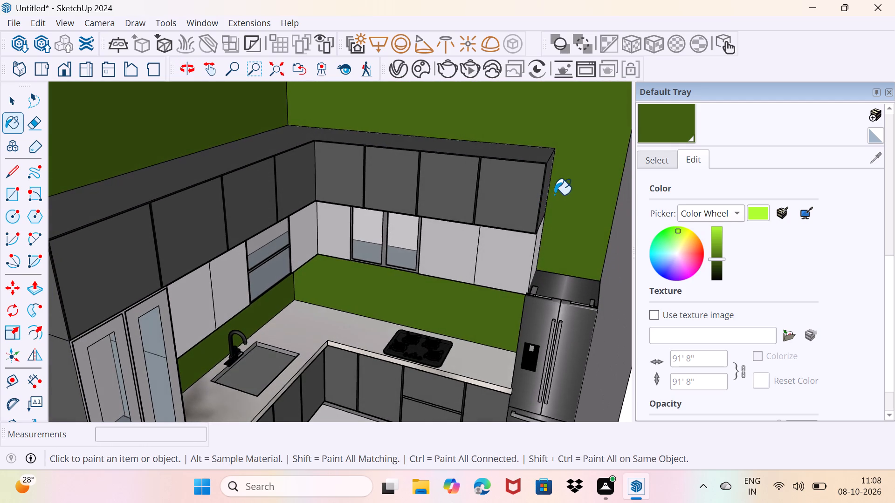
middle_click_drag(551, 193, 462, 176)
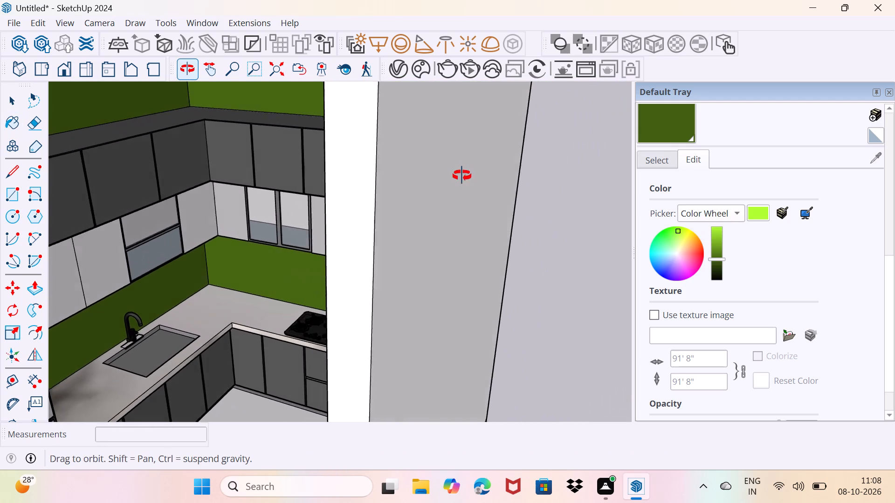
middle_click_drag(462, 176, 534, 160)
scroll(463, 166, "up", 4)
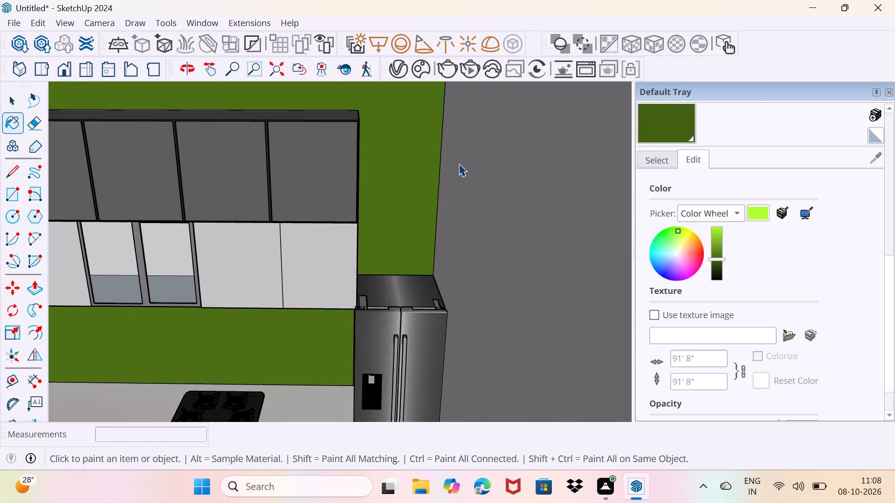
key("space")
scroll(425, 167, "up", 3)
middle_click_drag(425, 167, 430, 170)
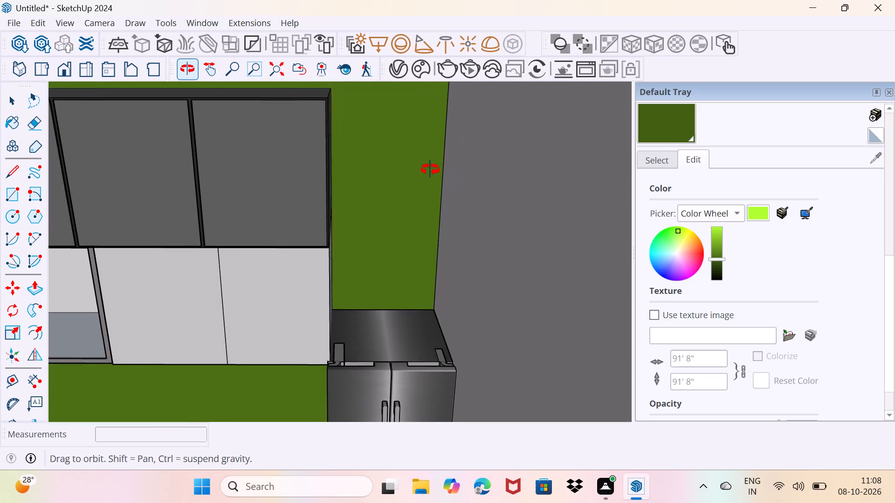
middle_click_drag(430, 170, 425, 171)
scroll(365, 170, "up", 4)
left_click(313, 174)
scroll(308, 174, "up", 3)
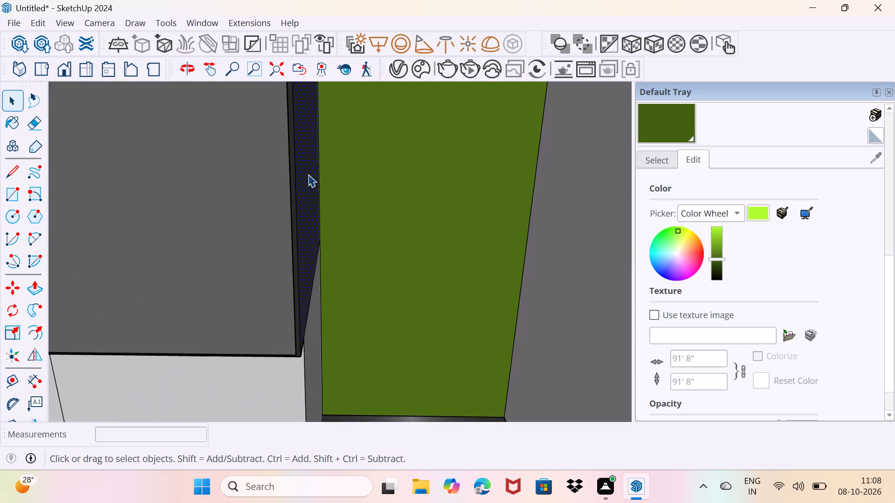
key("p")
left_click(308, 174)
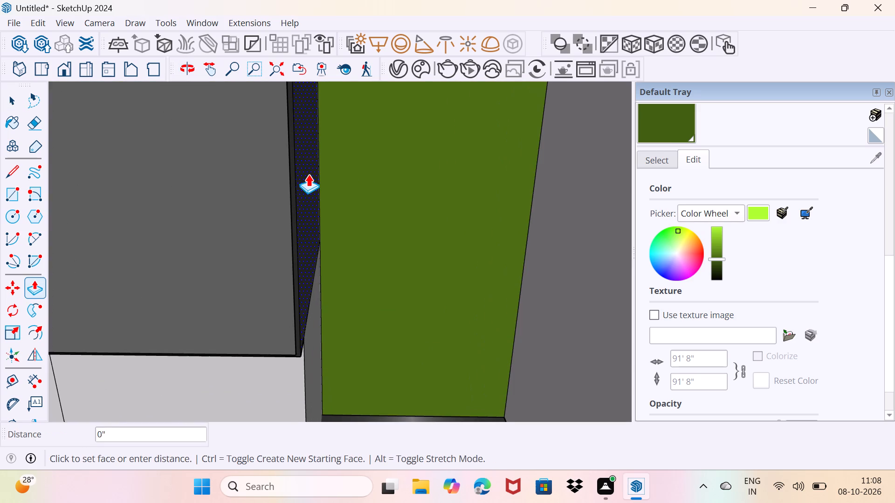
middle_click(522, 225)
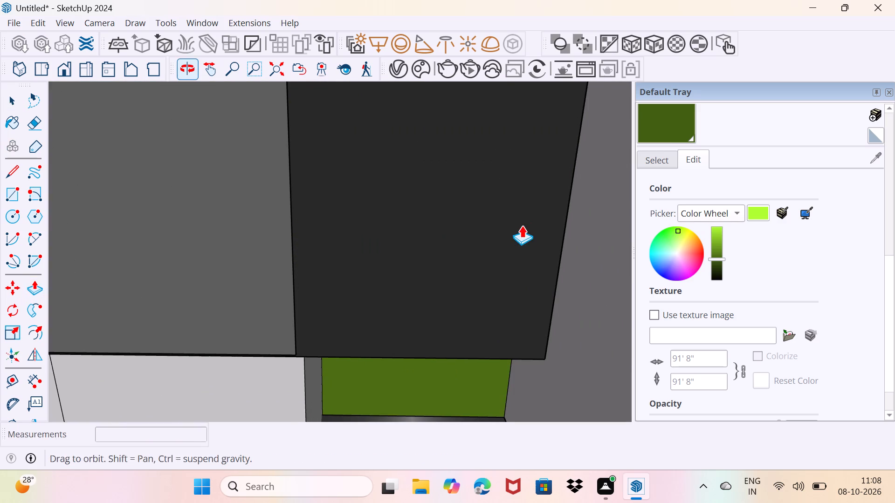
middle_click_drag(555, 232, 384, 160)
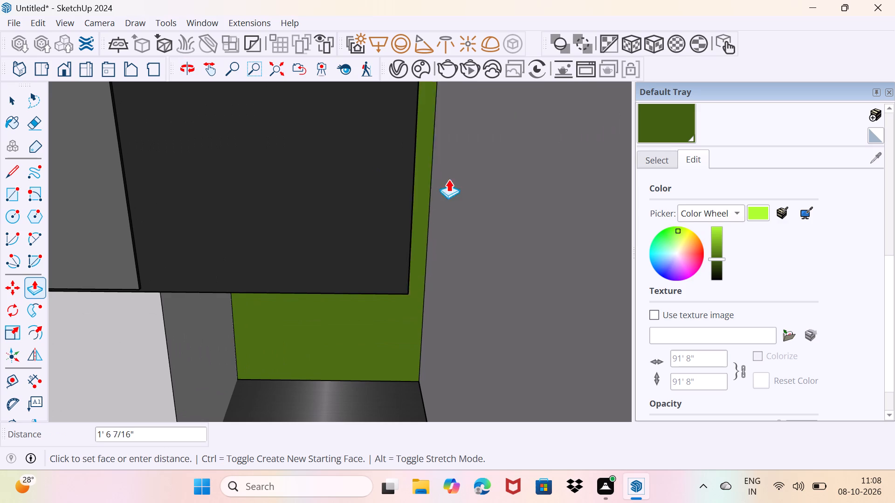
left_click(561, 229)
Pull the underside of the extended cabinet section down 2' 5/16" to the top of the refrigerator.
middle_click_drag(485, 296, 544, 187)
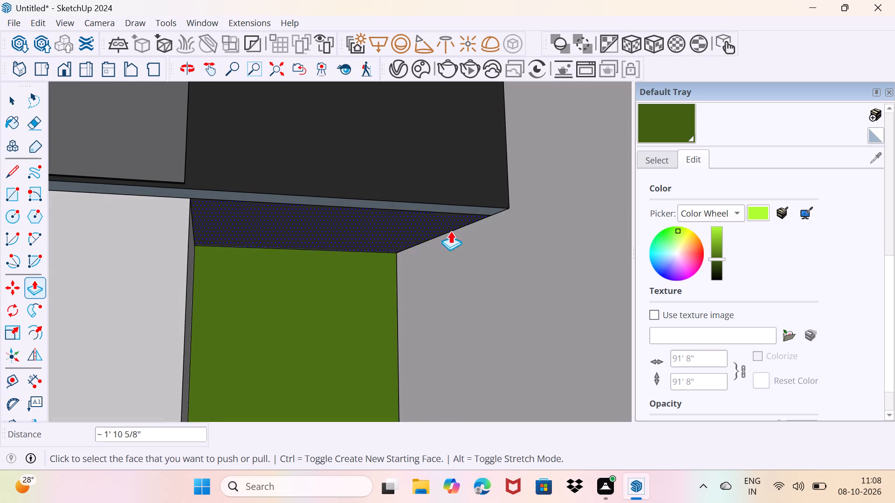
left_click(367, 226)
middle_click_drag(348, 301, 344, 286)
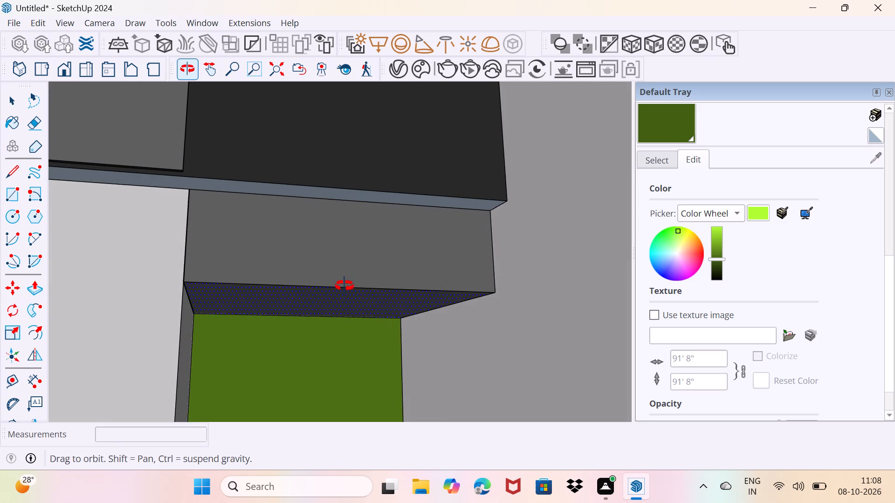
middle_click_drag(344, 286, 332, 73)
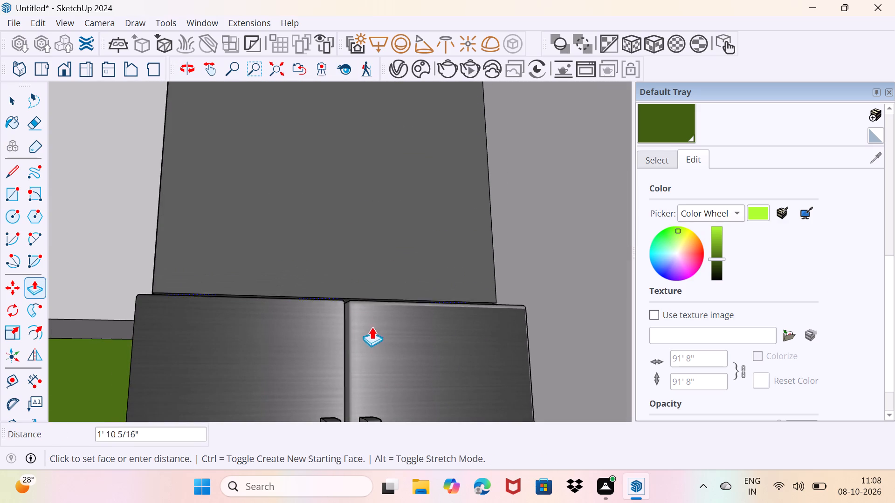
left_click(373, 337)
Draw a line about 2 9/16" long across the front panel's bottom strip, separating the part above the refrigerator.
middle_click_drag(350, 163, 333, 296)
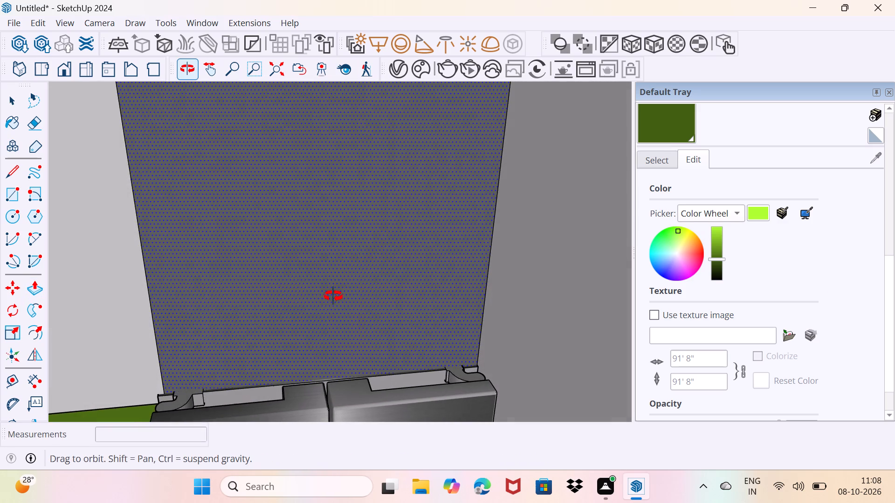
middle_click_drag(333, 296, 332, 296)
scroll(341, 248, "down", 3)
middle_click_drag(346, 226, 310, 204)
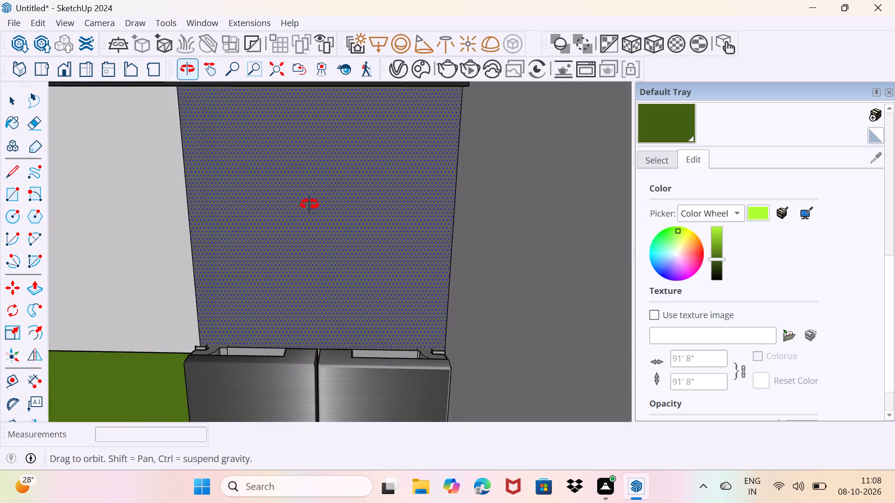
middle_click_drag(310, 204, 351, 160)
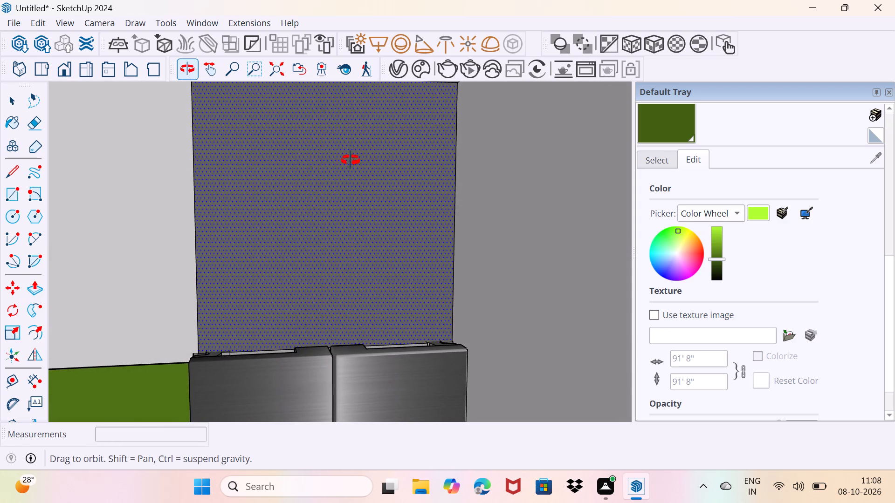
middle_click_drag(351, 160, 294, 184)
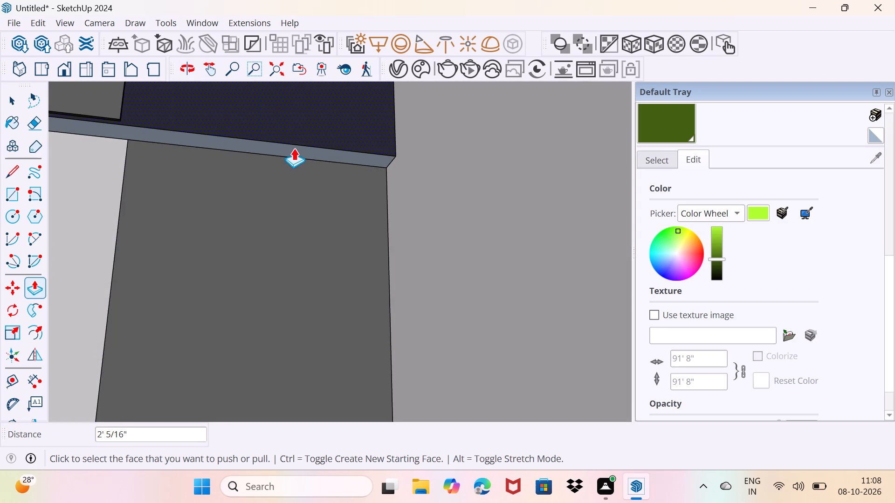
key("l")
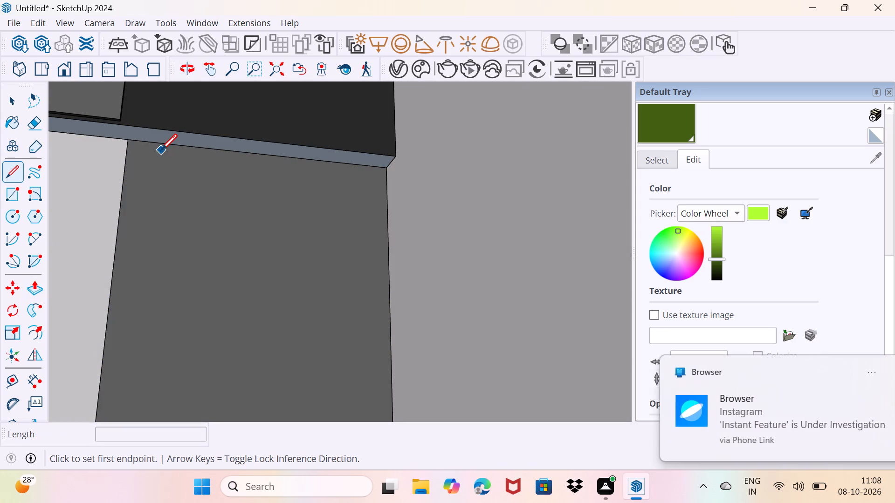
left_click(128, 141)
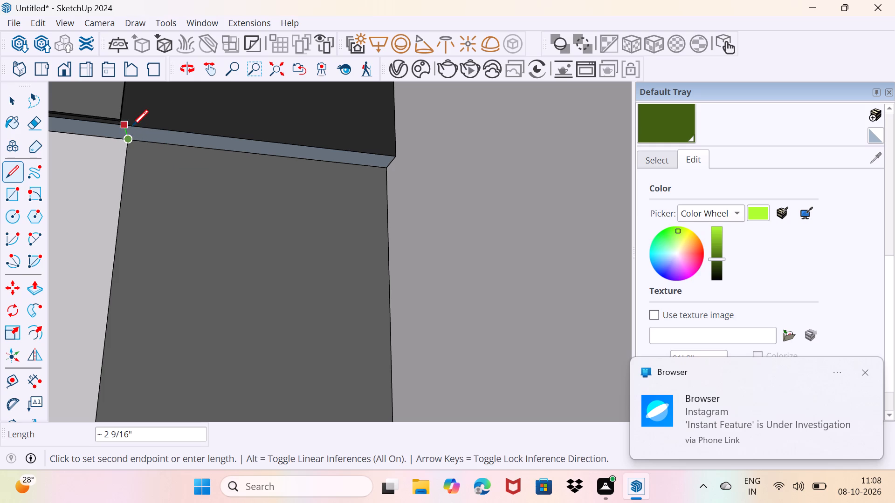
left_click(130, 126)
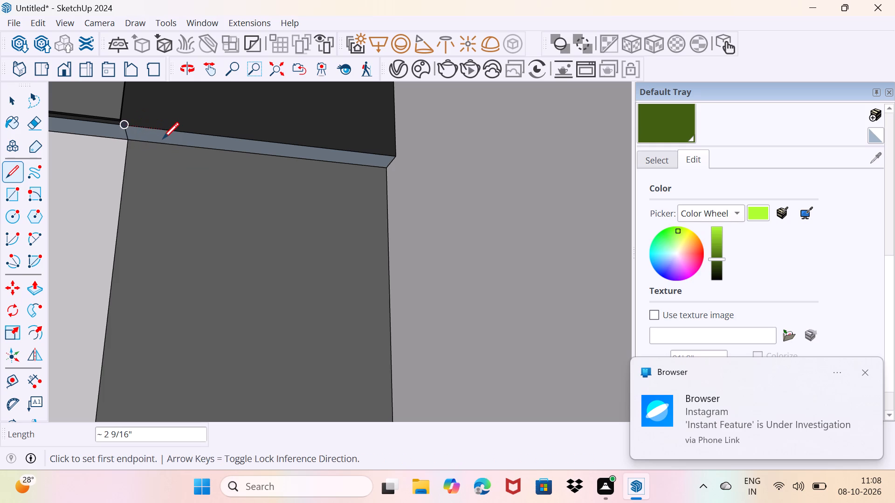
key("space")
Pull the separated front strip above the refrigerator down 2' 5/16" to the refrigerator's top.
key("p")
left_click(172, 135)
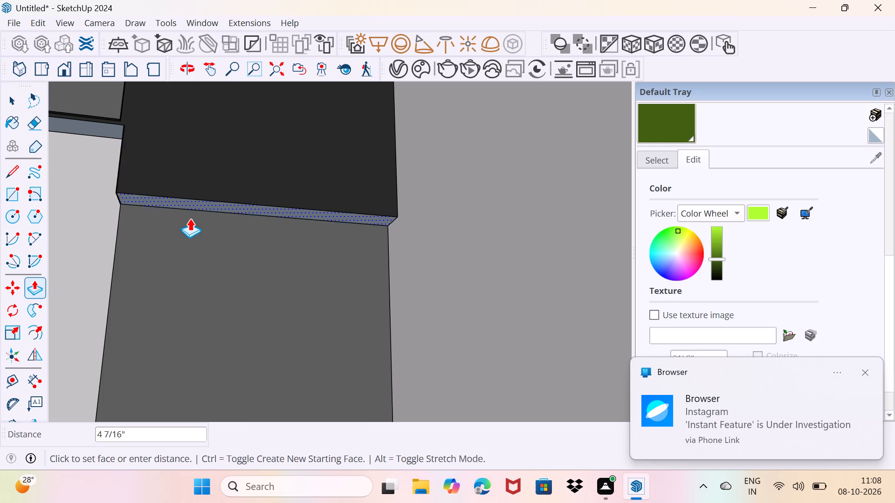
scroll(191, 220, "down", 7)
left_click(212, 337)
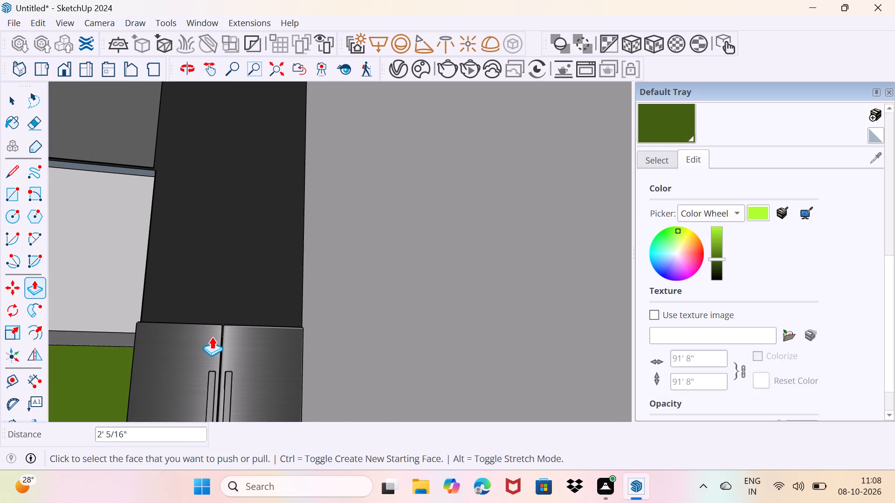
Examine the cabinetry extended over the refrigerator and the whole kitchen layout from several angles.
scroll(212, 335, "down", 8)
key("space")
scroll(186, 311, "down", 1)
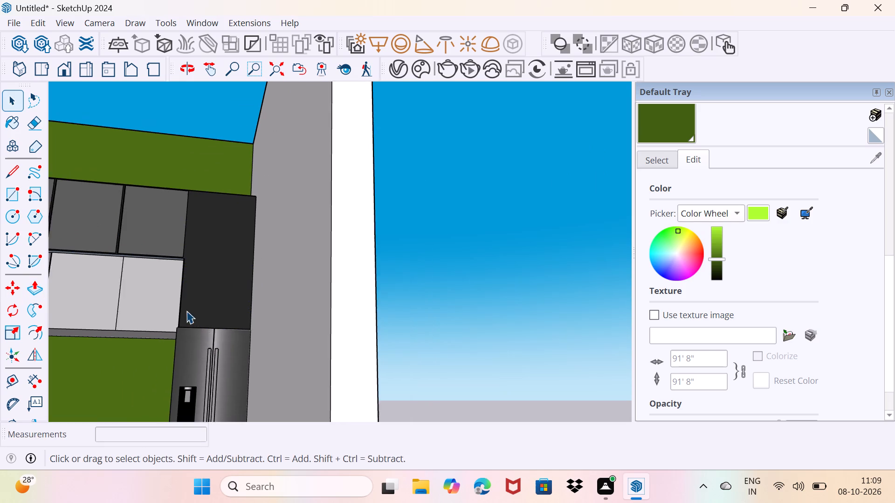
middle_click_drag(186, 311, 266, 369)
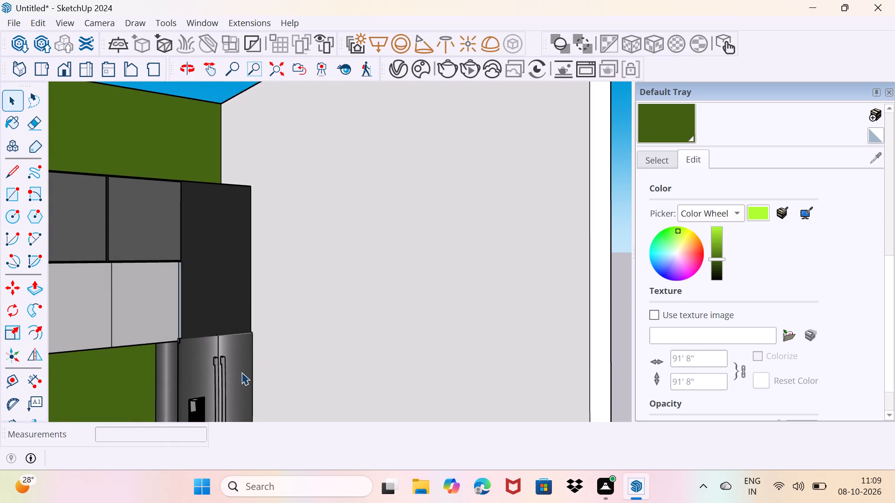
scroll(164, 345, "up", 2)
middle_click_drag(178, 347, 98, 377)
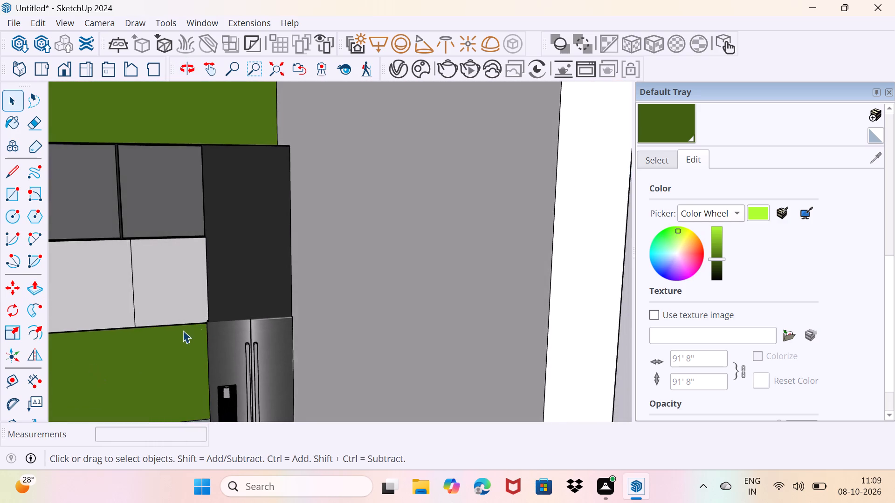
scroll(193, 321, "down", 10)
middle_click_drag(199, 339, 121, 360)
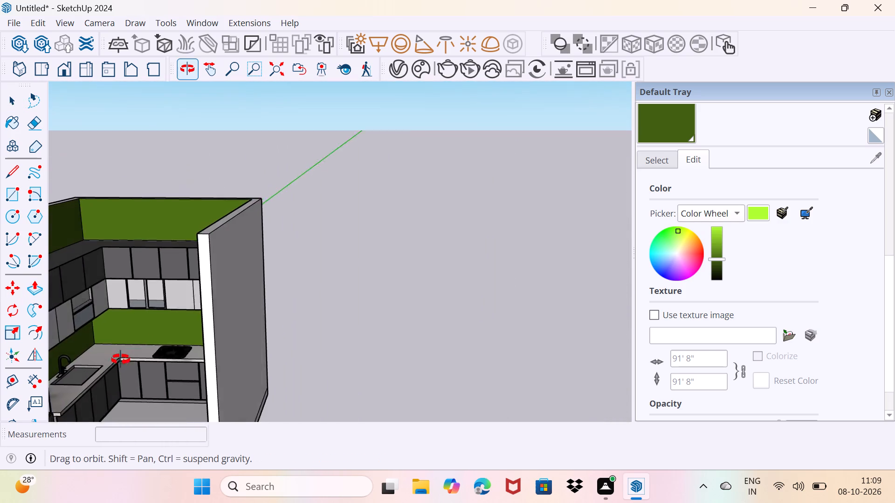
middle_click_drag(121, 360, 265, 327)
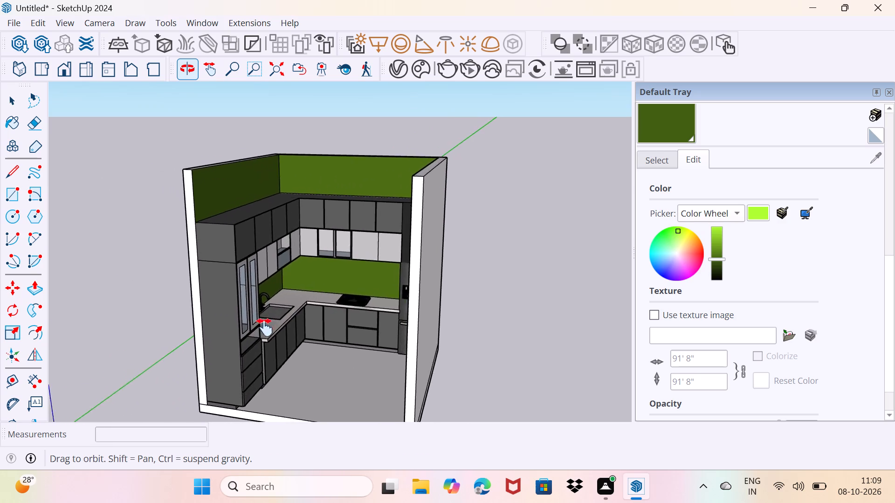
middle_click_drag(265, 327, 314, 354)
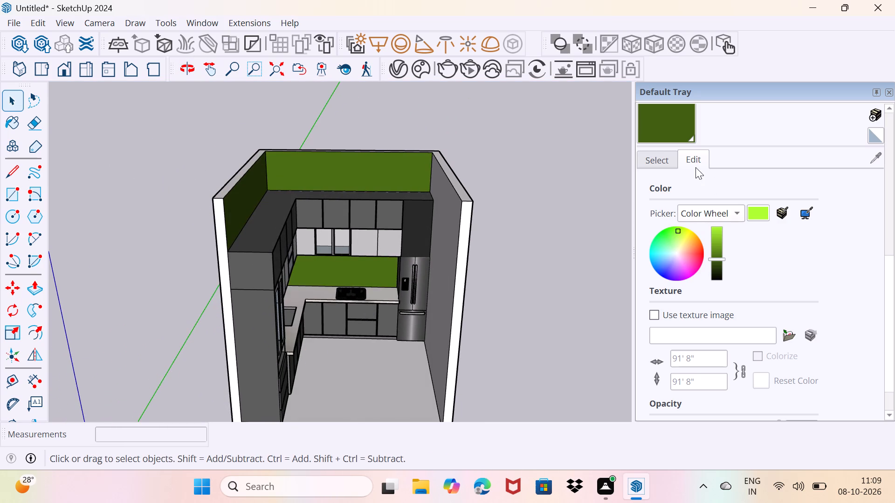
Paint the backsplash faces on the back and side walls golden yellow from the Colors-Named collection.
left_click(668, 158)
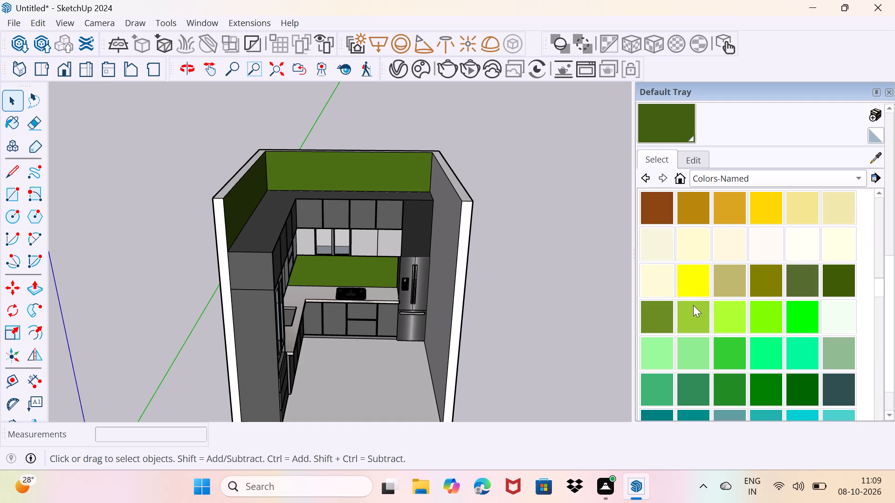
left_click(689, 283)
left_click(763, 205)
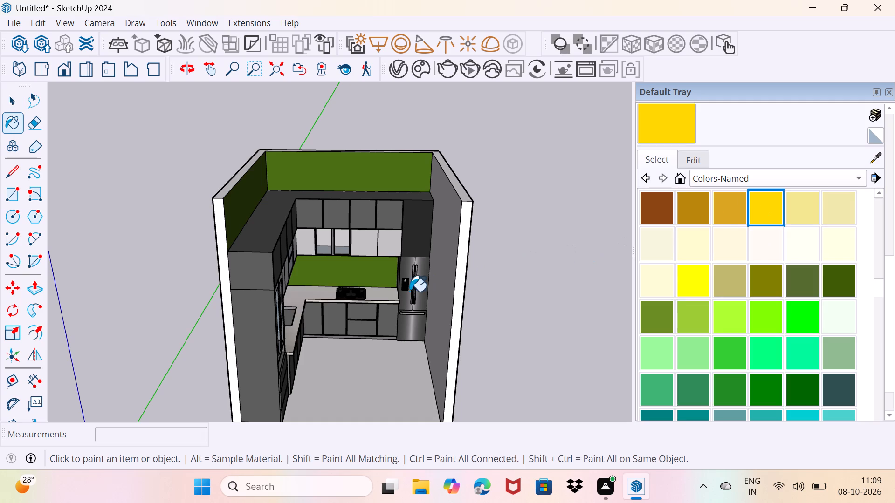
left_click(369, 277)
middle_click_drag(315, 285, 175, 172)
scroll(314, 285, "up", 1)
left_click(303, 299)
middle_click_drag(305, 299, 396, 389)
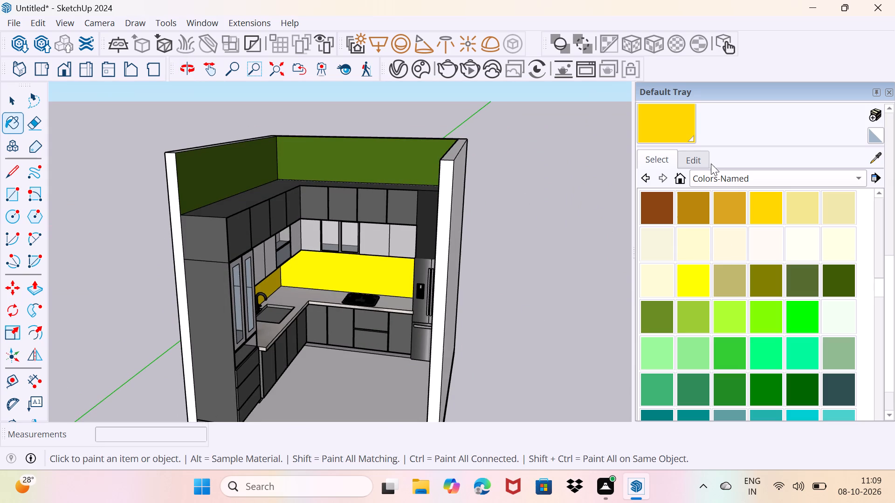
Darken the golden yellow backsplash material to a deeper mustard tone.
left_click(698, 157)
left_click_drag(714, 229, 715, 242)
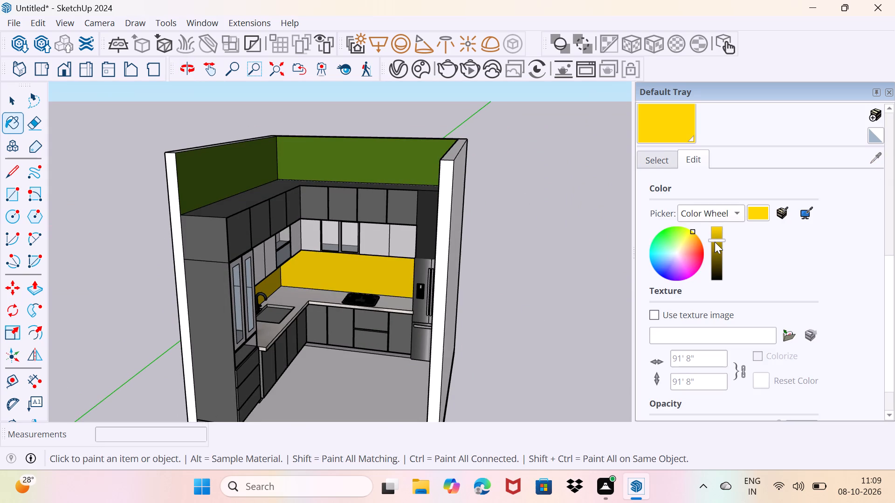
left_click_drag(715, 242, 716, 246)
left_click(716, 246)
left_click(548, 316)
Fine-tune the backsplash material to a slightly darker mustard yellow, judging it against the gray cabinets.
middle_click_drag(583, 304, 563, 276)
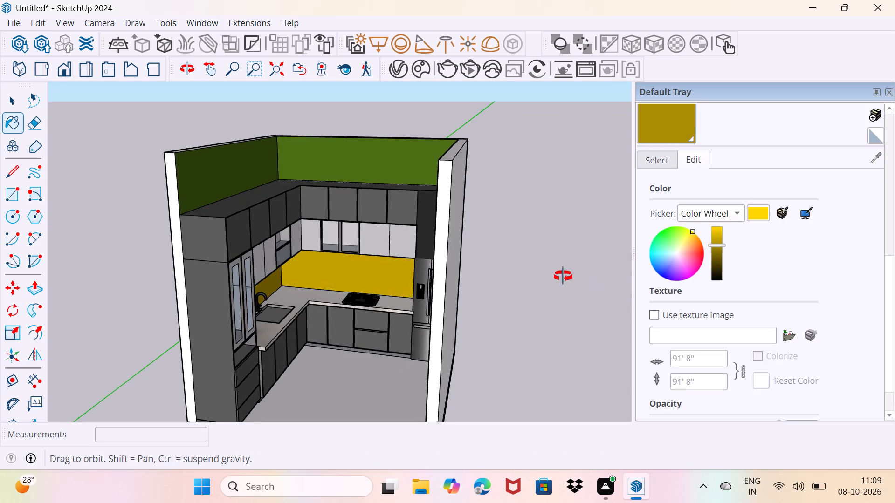
middle_click_drag(563, 276, 650, 325)
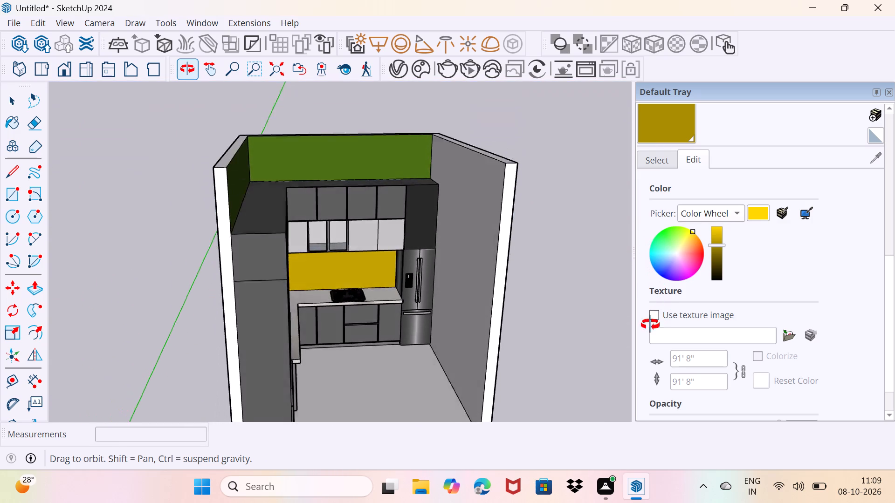
middle_click_drag(650, 325, 453, 321)
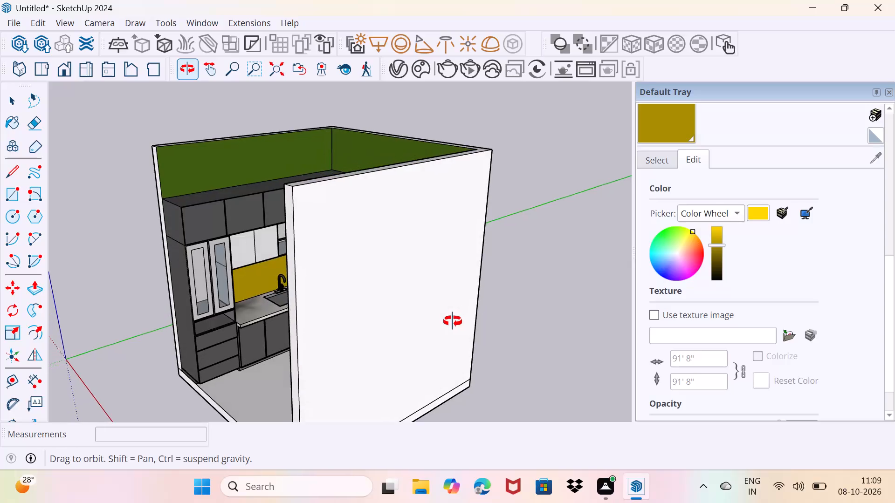
middle_click_drag(453, 321, 449, 317)
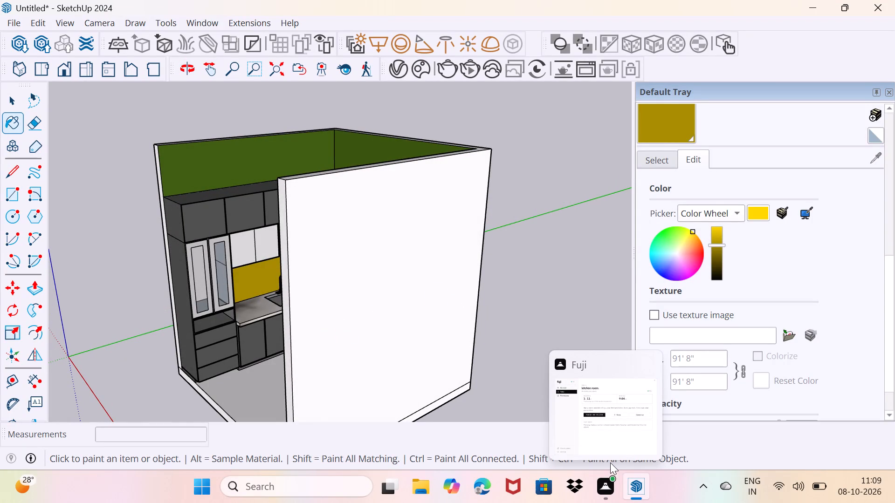
middle_click_drag(286, 370, 337, 368)
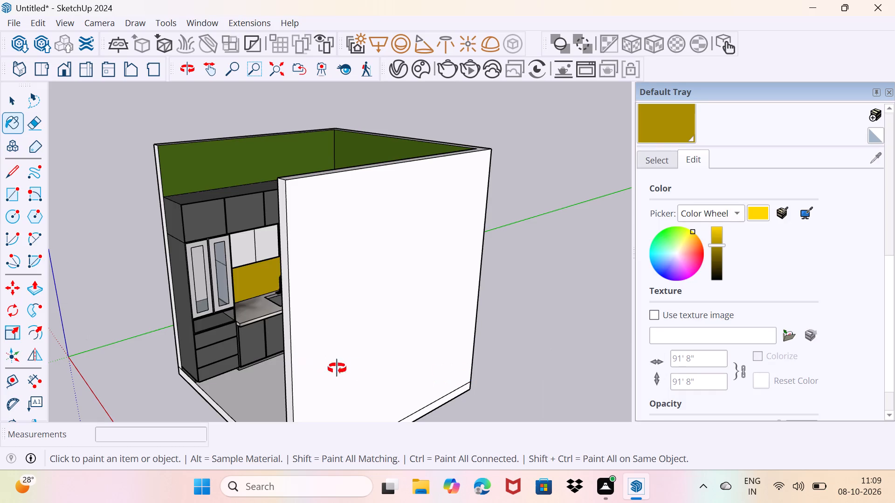
middle_click_drag(337, 368, 479, 306)
scroll(360, 316, "up", 3)
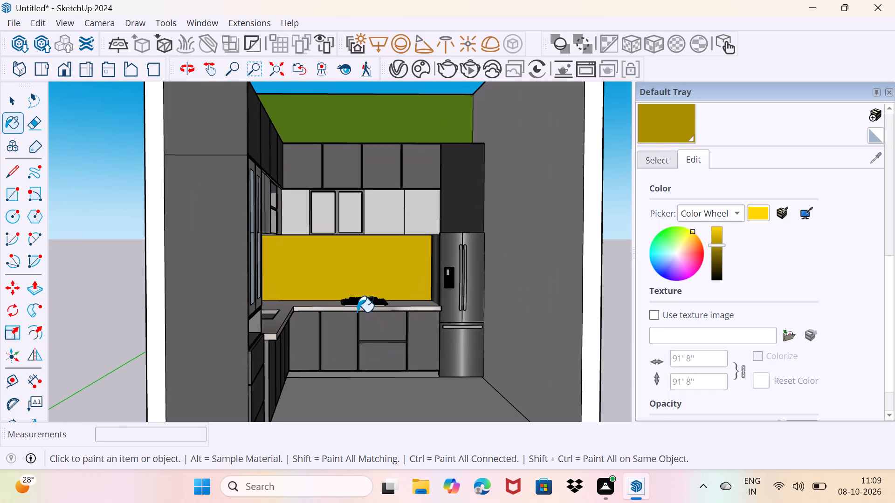
left_click_drag(719, 245, 721, 253)
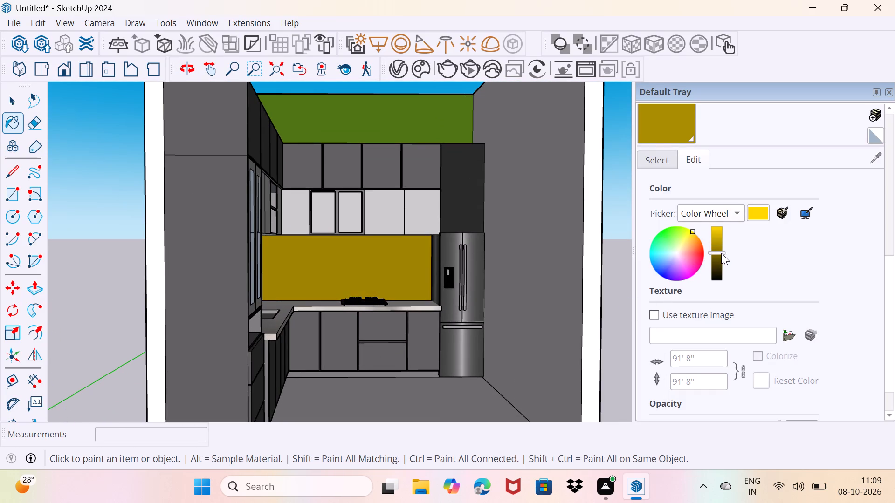
left_click_drag(721, 253, 726, 248)
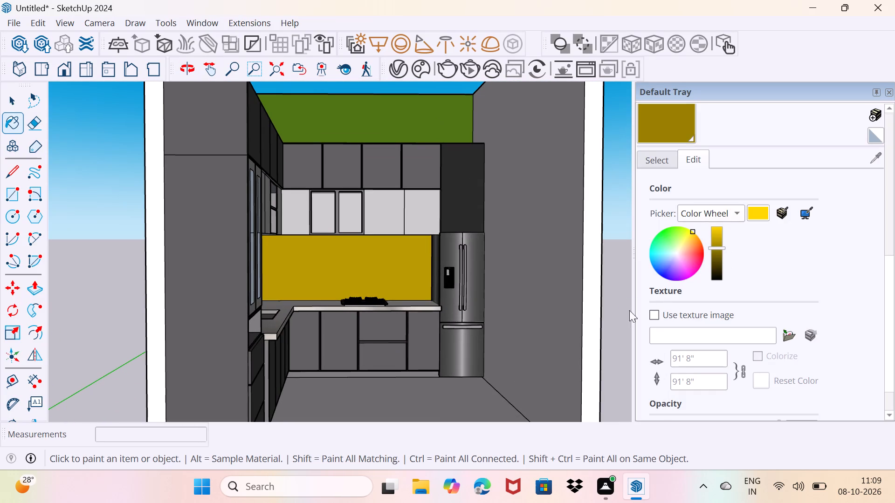
key("space")
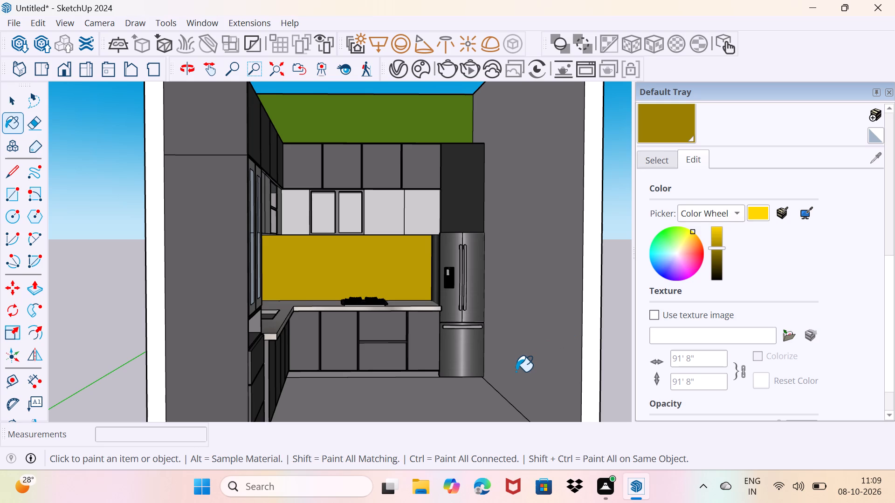
key("space")
key("space")
key("Escape")
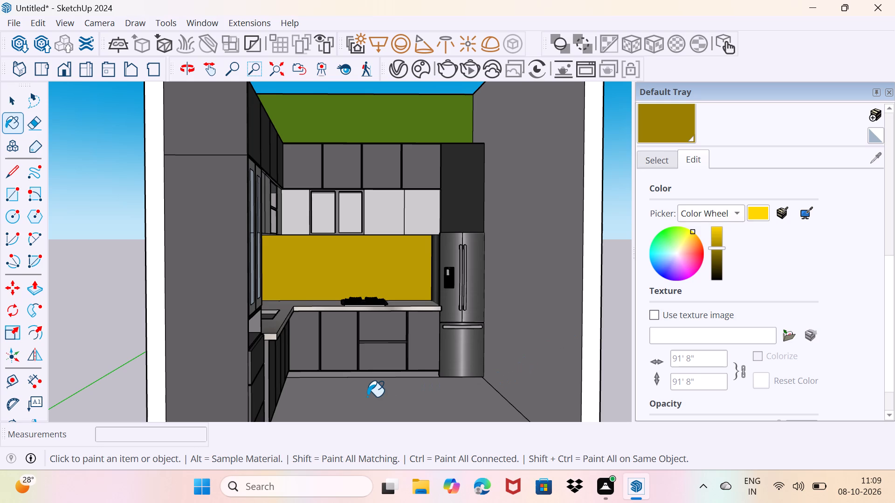
key("space")
left_click(114, 377)
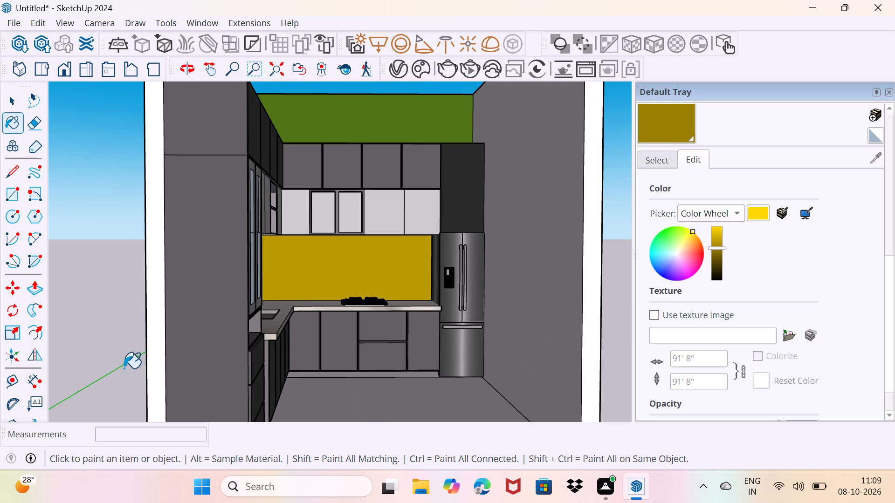
left_click(124, 368)
Examine the recolored backsplash and the full kitchen from the front, the side and above.
scroll(122, 367, "down", 3)
middle_click_drag(122, 367, 66, 412)
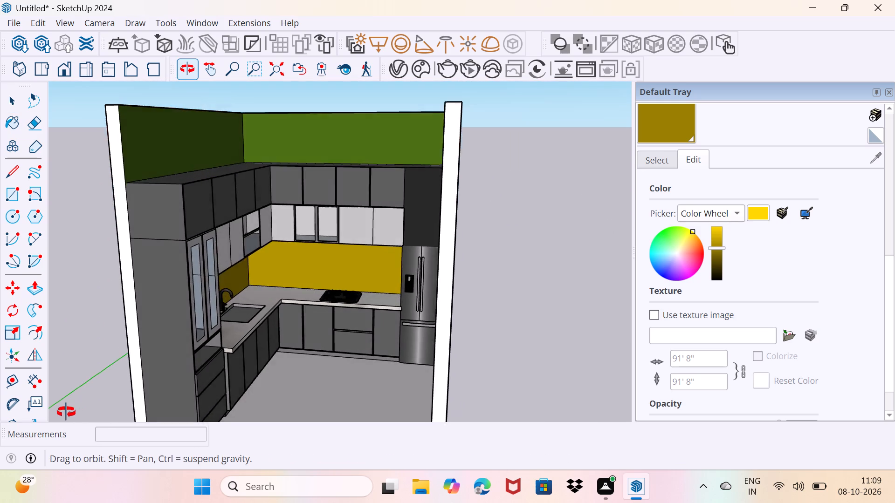
middle_click_drag(66, 412, 102, 375)
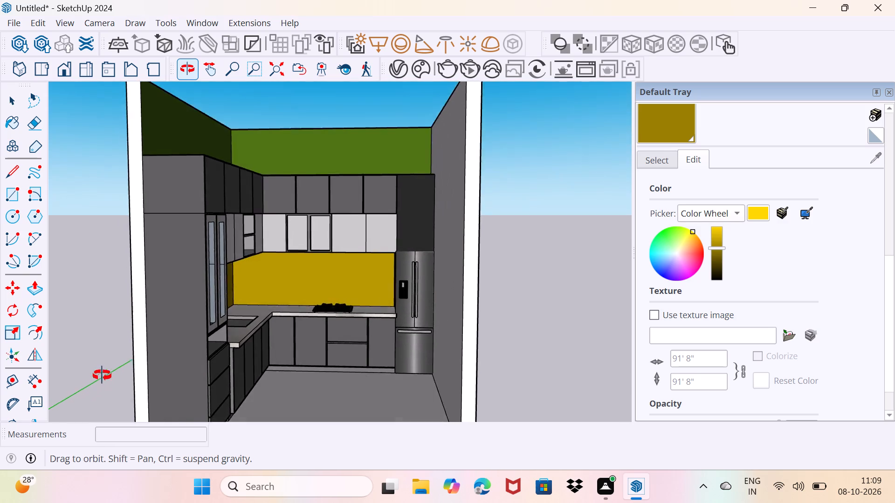
middle_click_drag(102, 375, 140, 402)
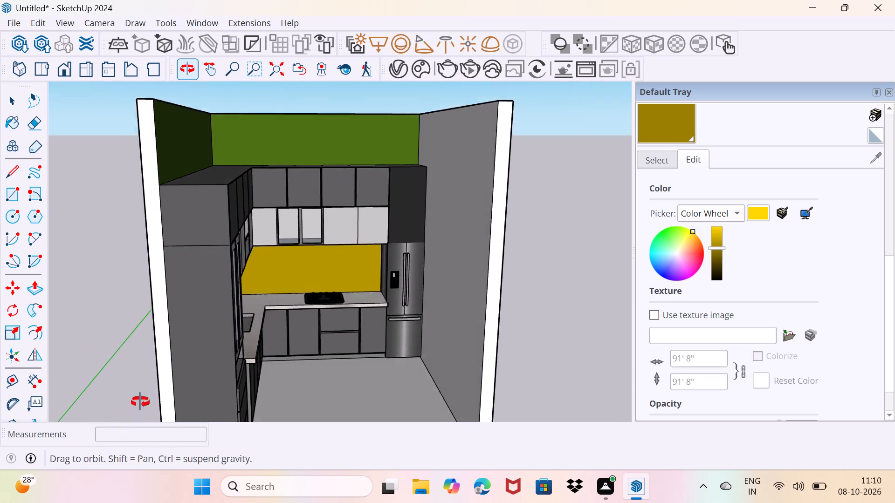
middle_click_drag(140, 402, 46, 410)
key("space")
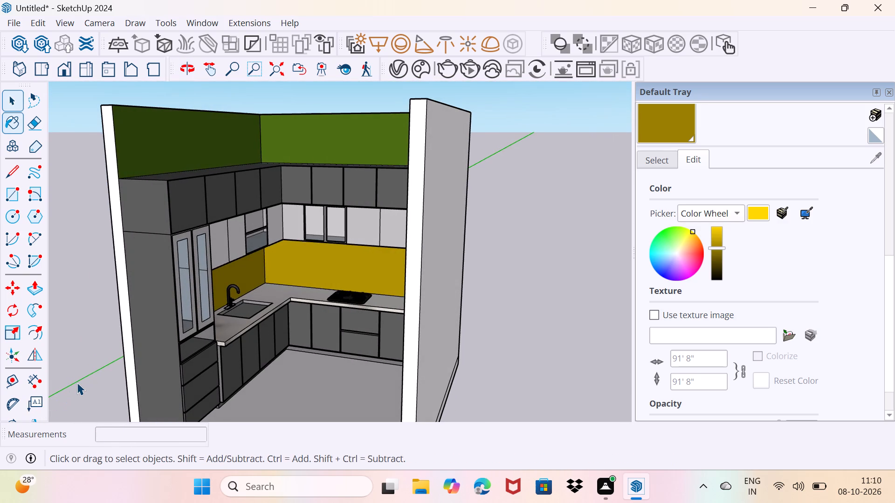
key("space")
left_click_drag(81, 383, 86, 378)
middle_click_drag(94, 342, 81, 385)
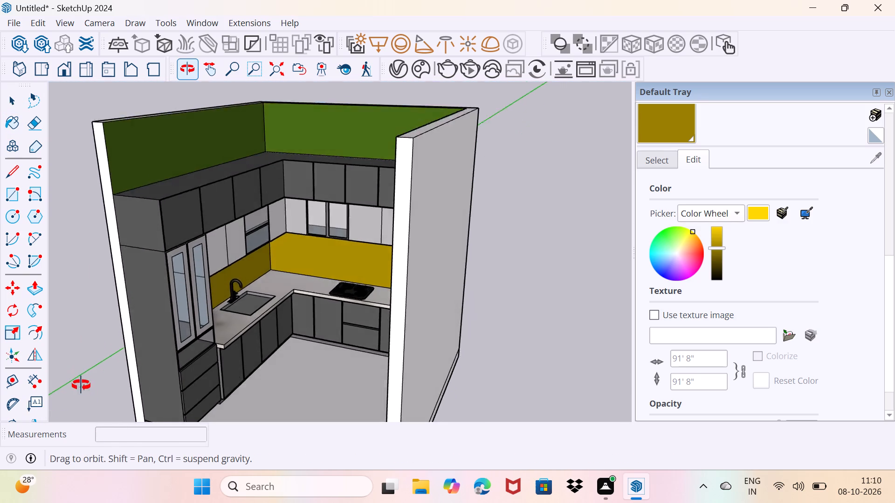
middle_click_drag(81, 385, 181, 445)
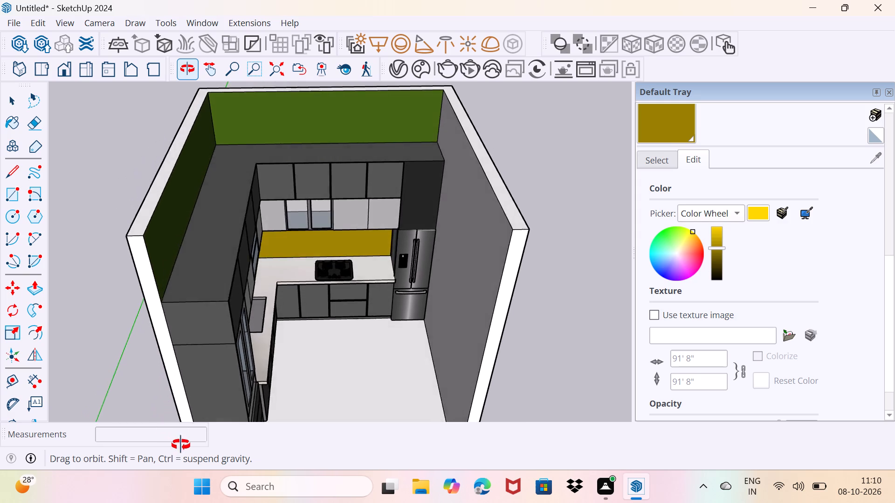
middle_click_drag(181, 445, 188, 451)
middle_click_drag(176, 312, 120, 325)
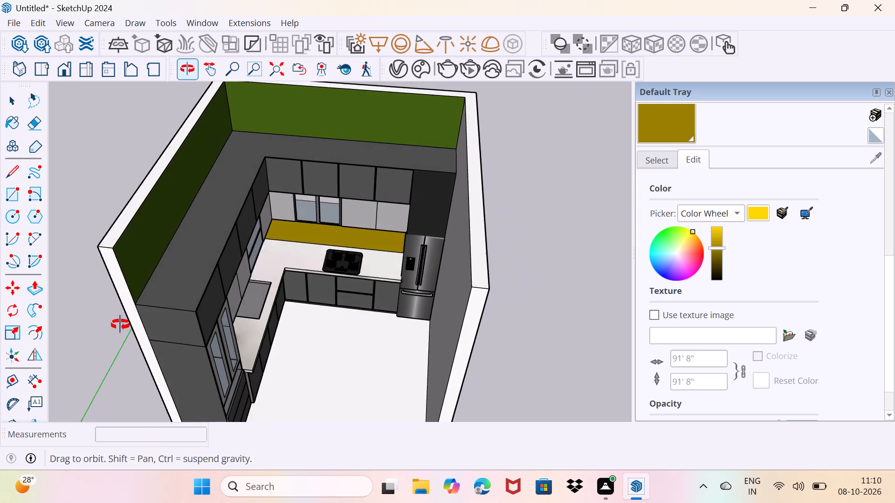
middle_click_drag(120, 325, 138, 324)
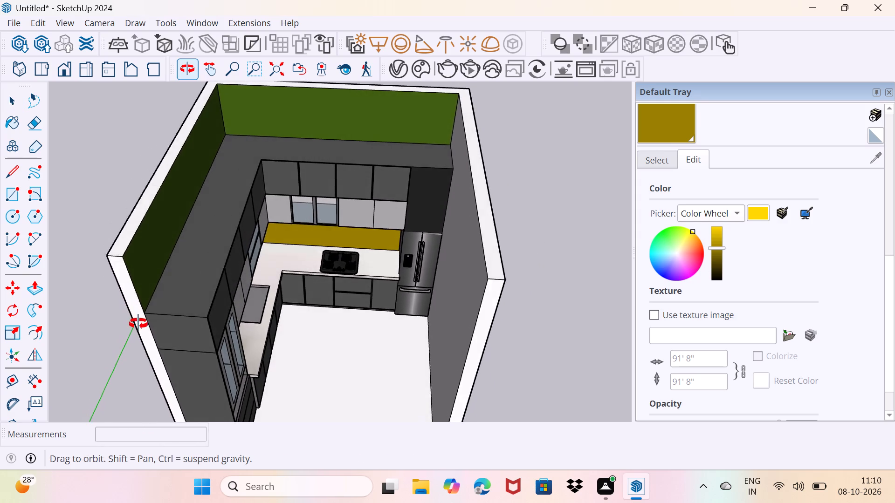
middle_click_drag(138, 324, 152, 321)
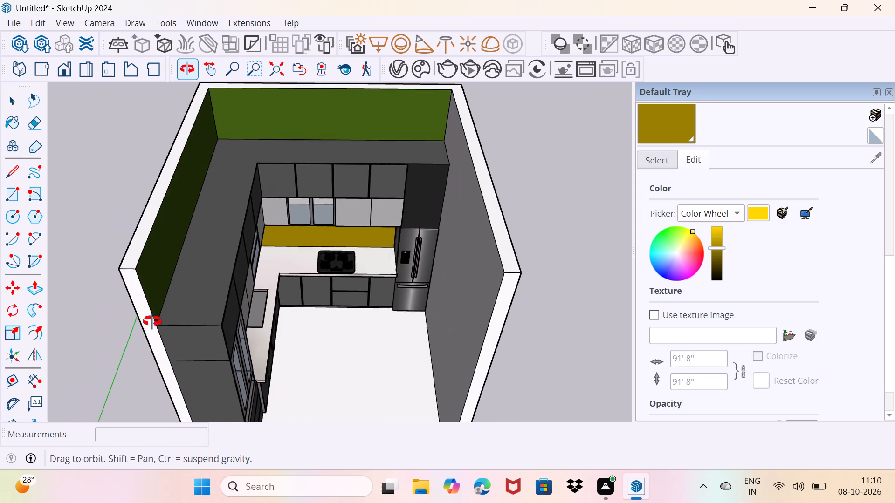
middle_click_drag(152, 321, 88, 371)
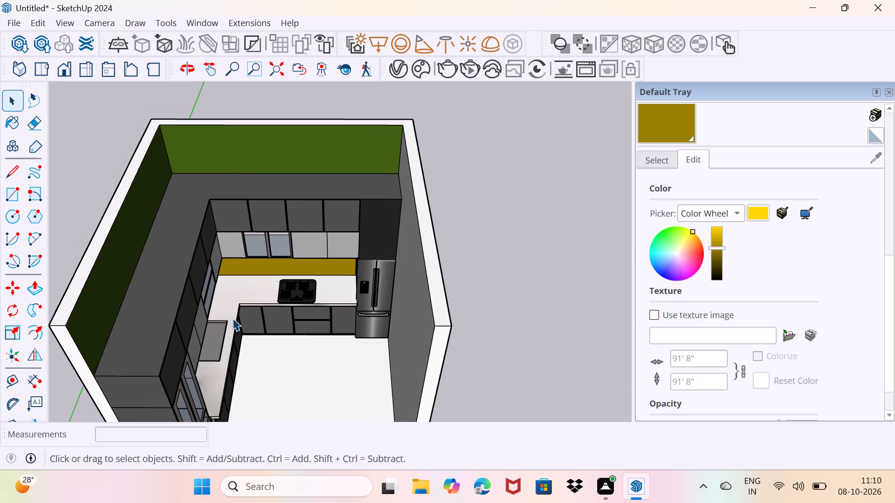
scroll(172, 177, "down", 3)
middle_click_drag(217, 242, 231, 221)
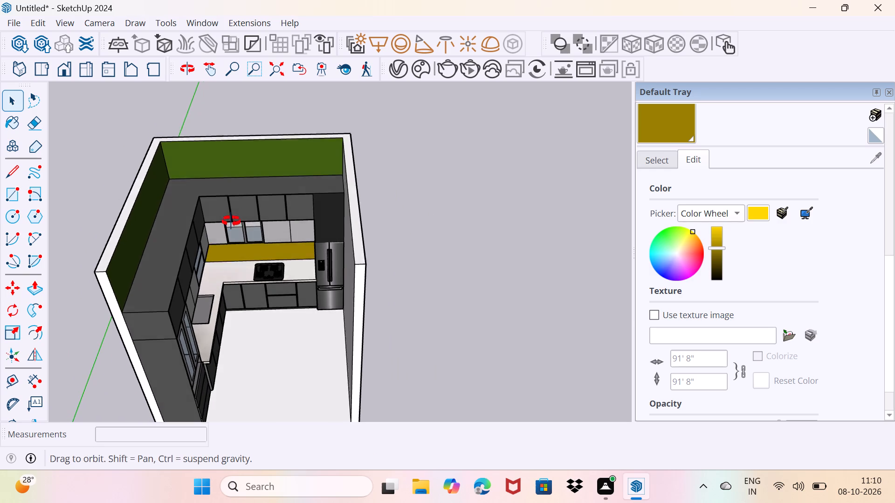
middle_click_drag(231, 221, 233, 211)
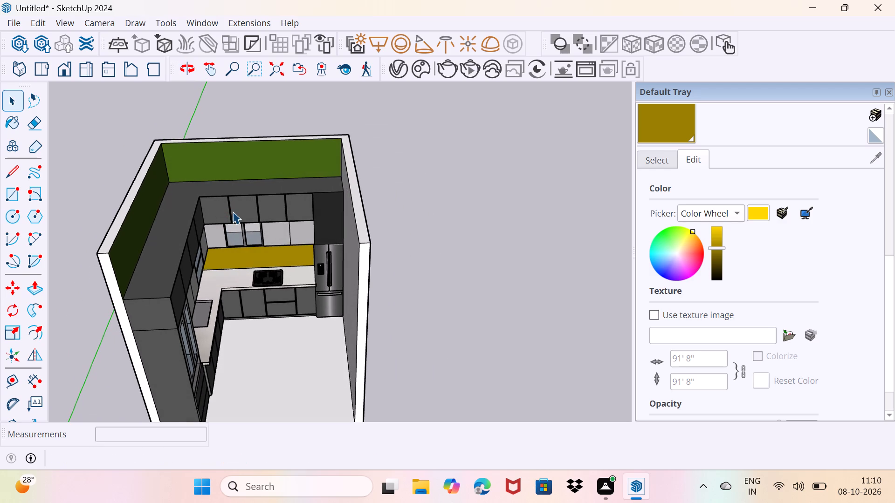
middle_click_drag(198, 172, 237, 231)
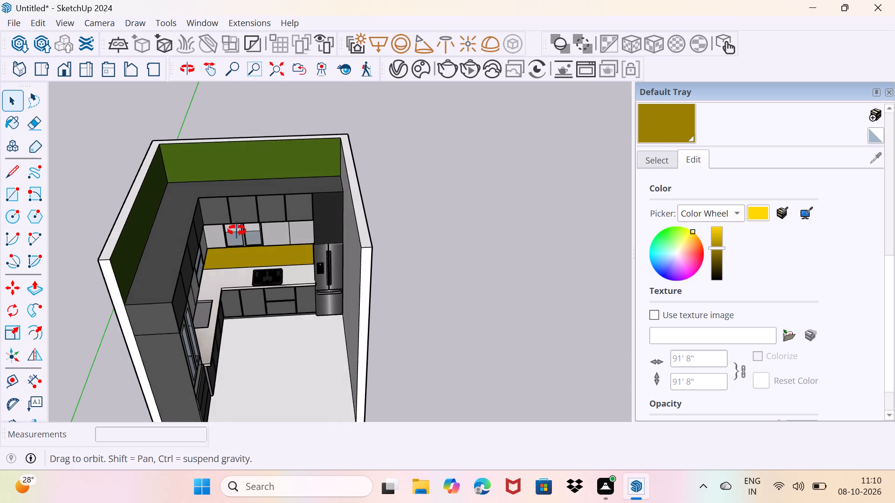
middle_click_drag(237, 231, 258, 257)
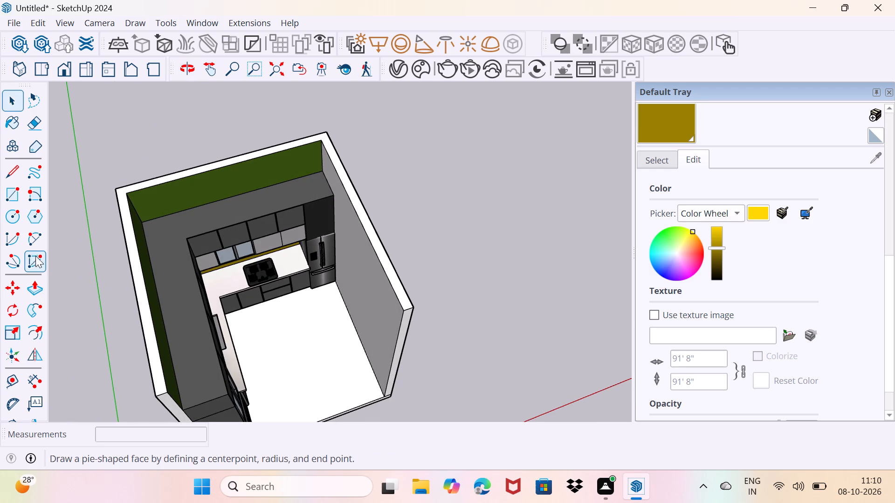
Draw a vertical rotated rectangle, 12' by 6", standing on the outer top edge of the back wall.
left_click(38, 241)
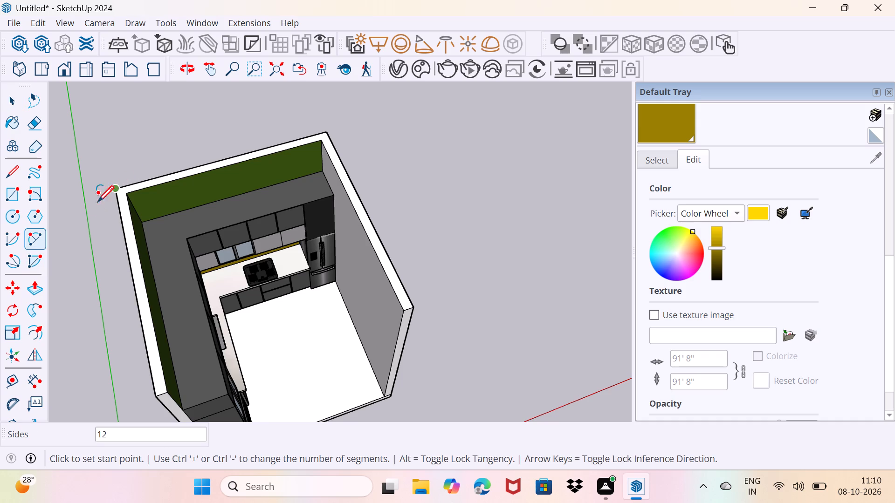
left_click(35, 194)
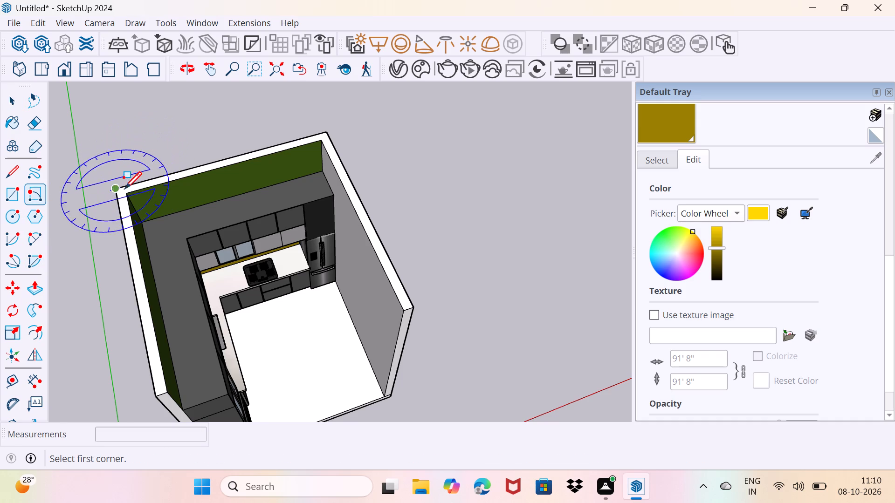
left_click(118, 185)
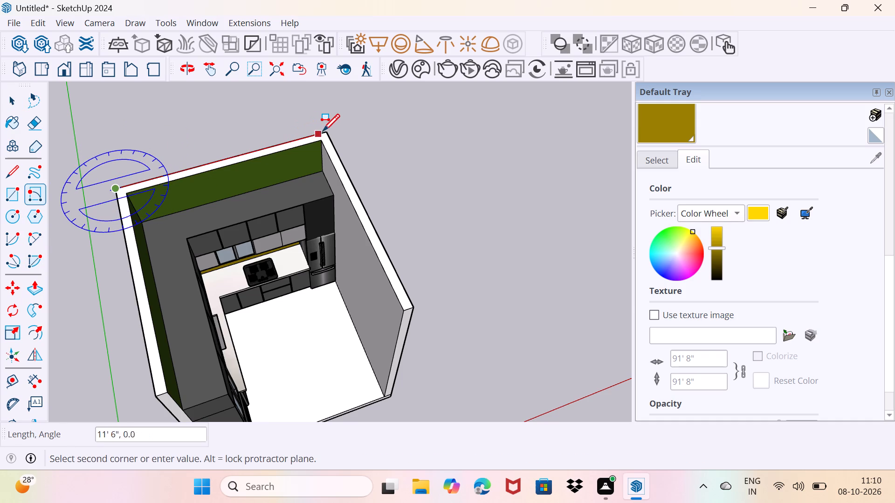
left_click(325, 130)
middle_click_drag(328, 115, 124, 126)
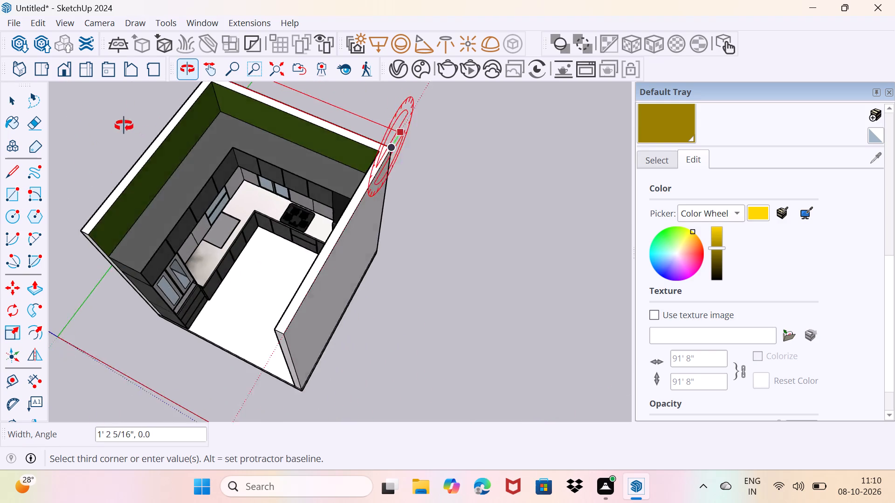
middle_click_drag(124, 126, 123, 125)
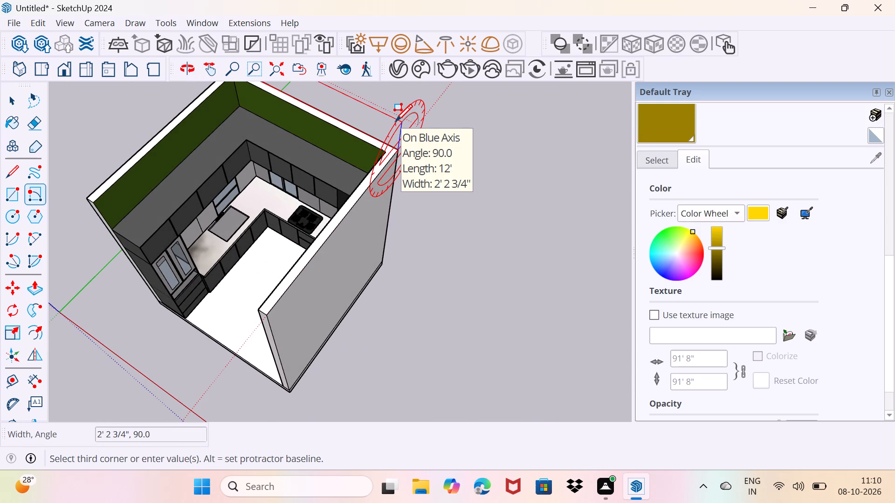
key("6")
key("shift+quotedbl")
key("Return")
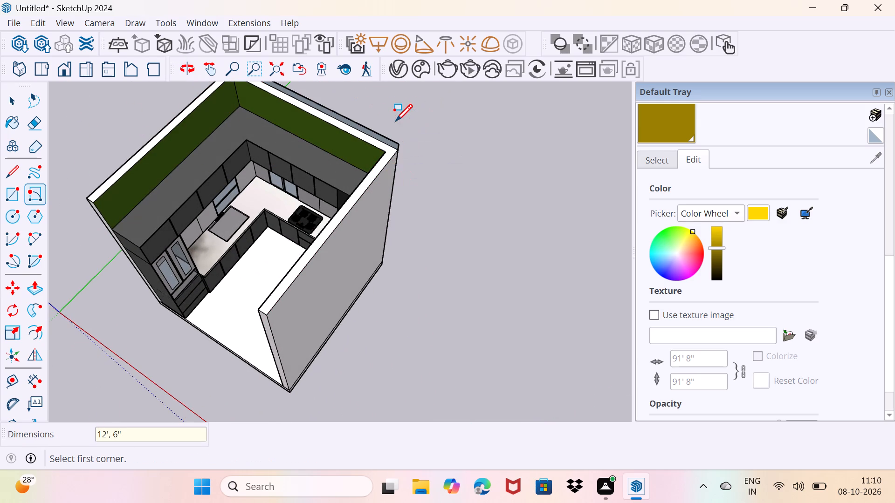
key("space")
Push/Pull the 6" strip above the back wall 12' forward to the side wall's front edge, forming the ceiling slab.
scroll(363, 159, "up", 2)
middle_click_drag(366, 159, 478, 144)
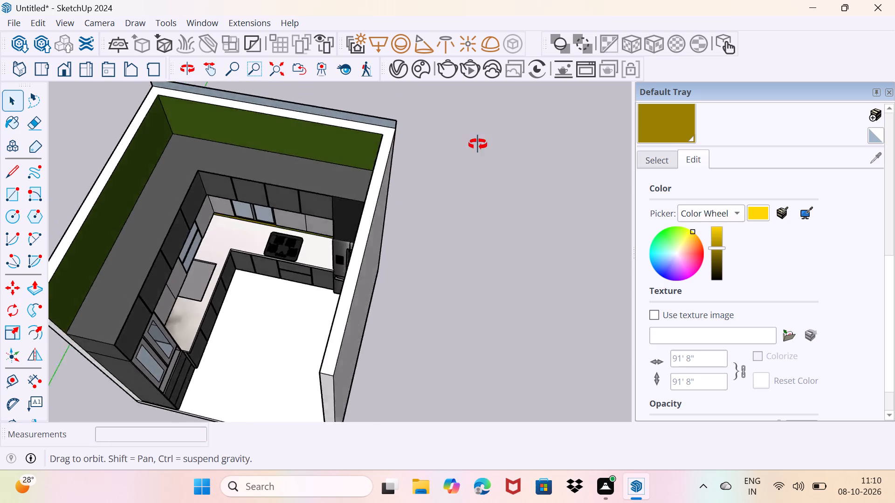
middle_click_drag(478, 144, 481, 143)
scroll(351, 132, "up", 7)
left_click(368, 93)
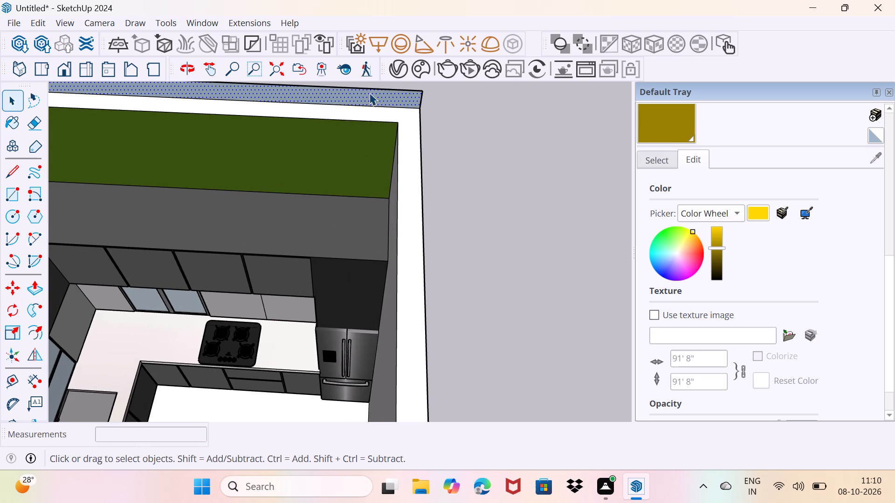
key("p")
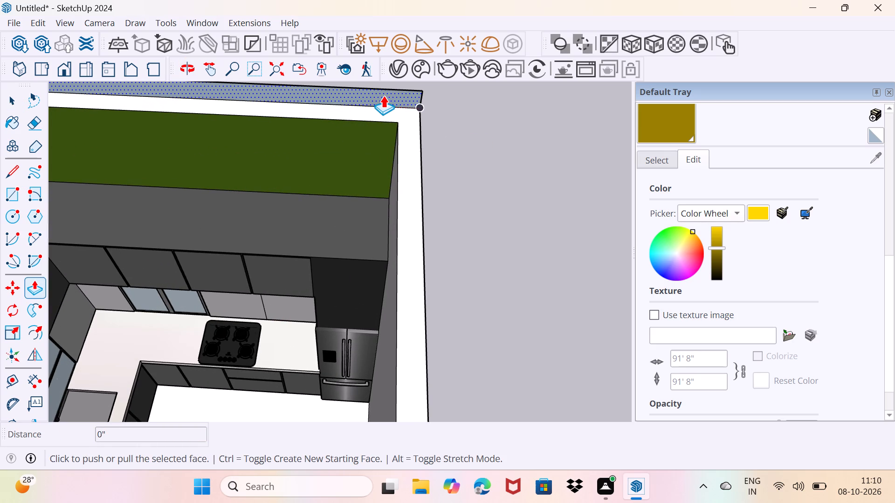
scroll(377, 95, "up", 7)
left_click(371, 102)
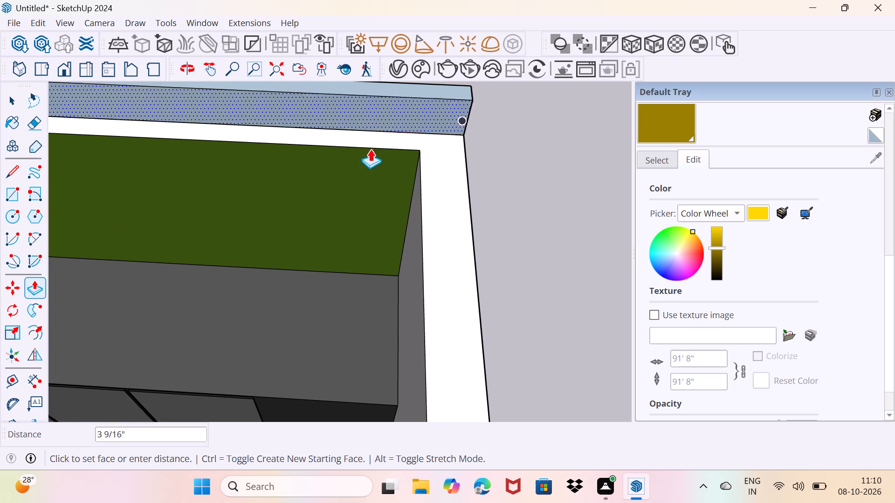
scroll(359, 237, "down", 3)
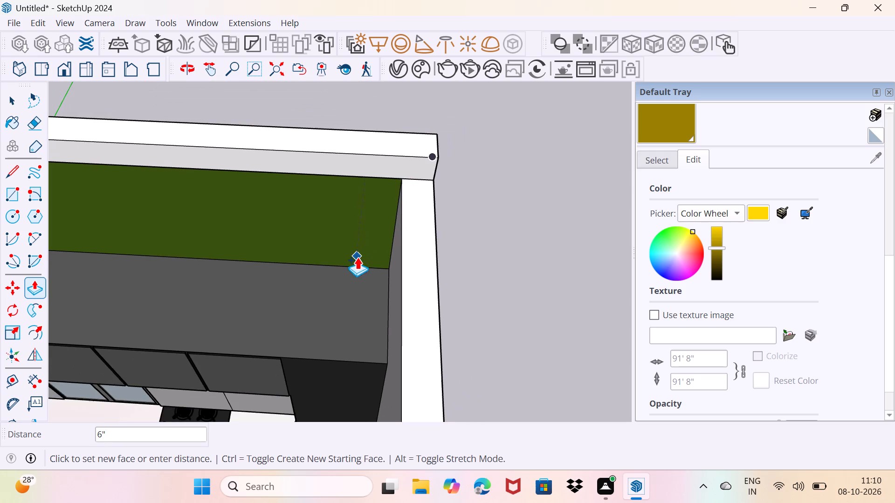
scroll(362, 292, "down", 7)
middle_click_drag(356, 303, 366, 226)
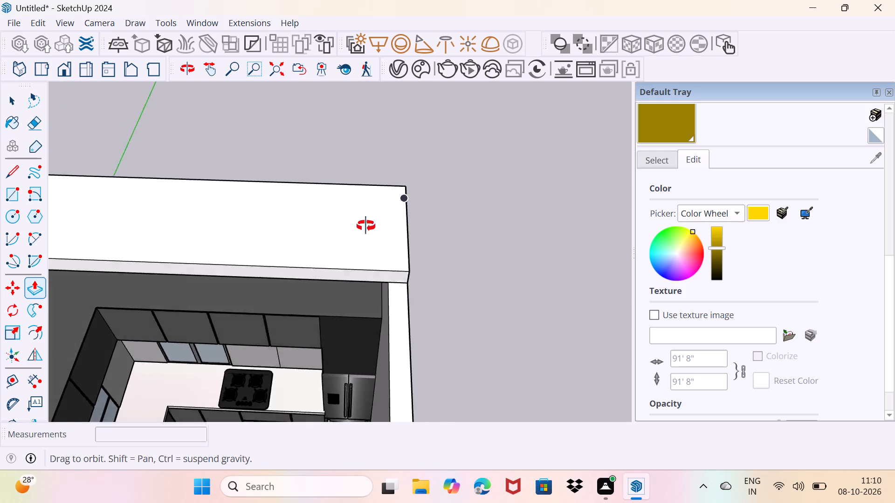
middle_click_drag(366, 226, 384, 150)
scroll(392, 218, "down", 2)
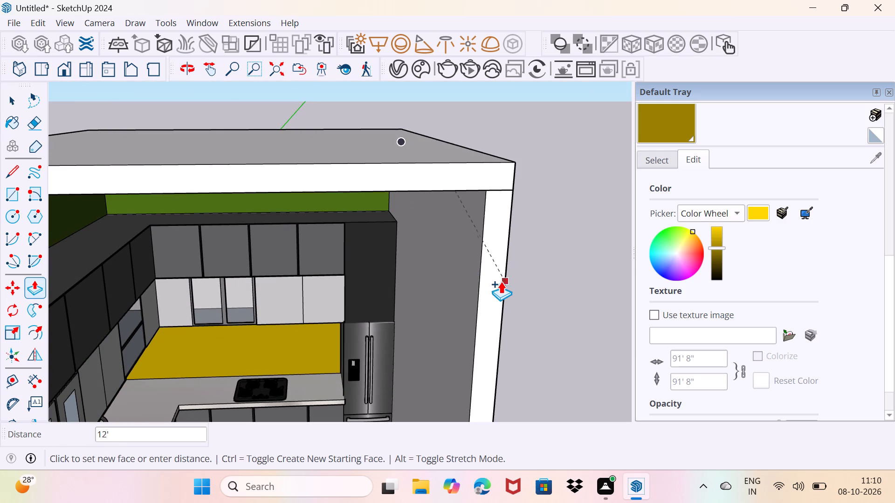
left_click(500, 281)
middle_click_drag(501, 292, 484, 214)
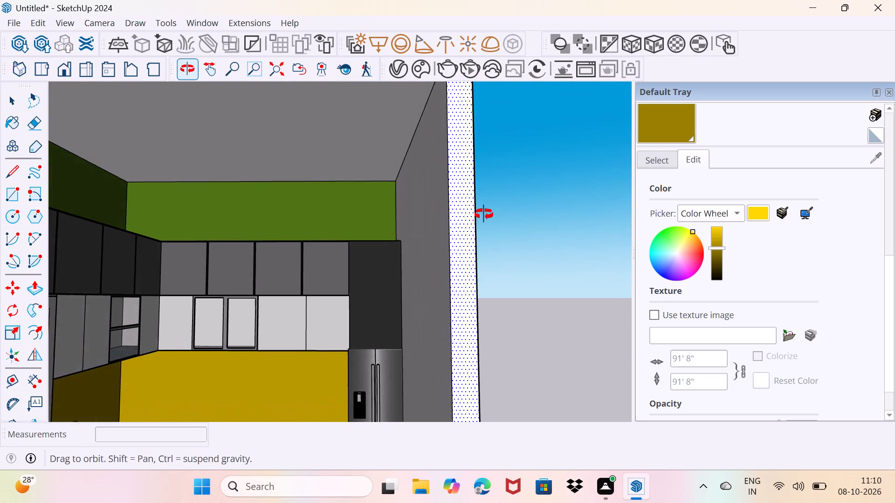
middle_click_drag(484, 214, 498, 247)
scroll(485, 247, "down", 2)
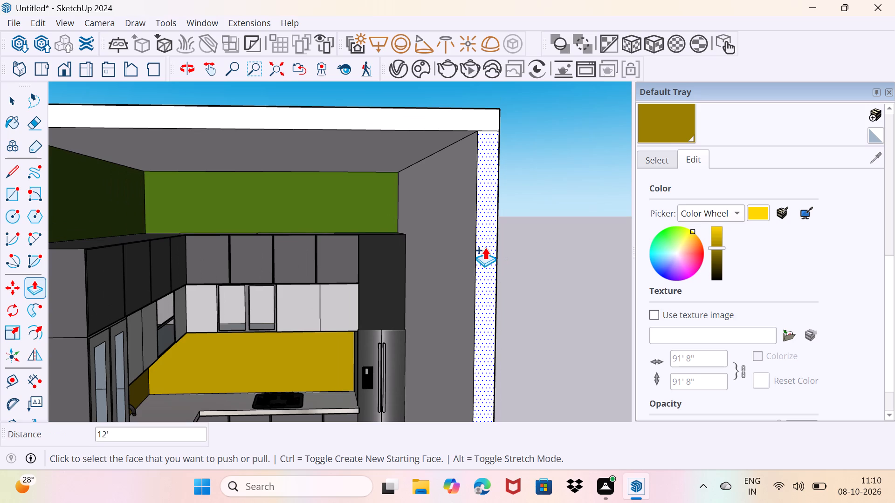
key("space")
left_click_drag(541, 289, 558, 271)
Examine the kitchen with its ceiling slab from the front, the side and underneath.
middle_click_drag(553, 280, 506, 331)
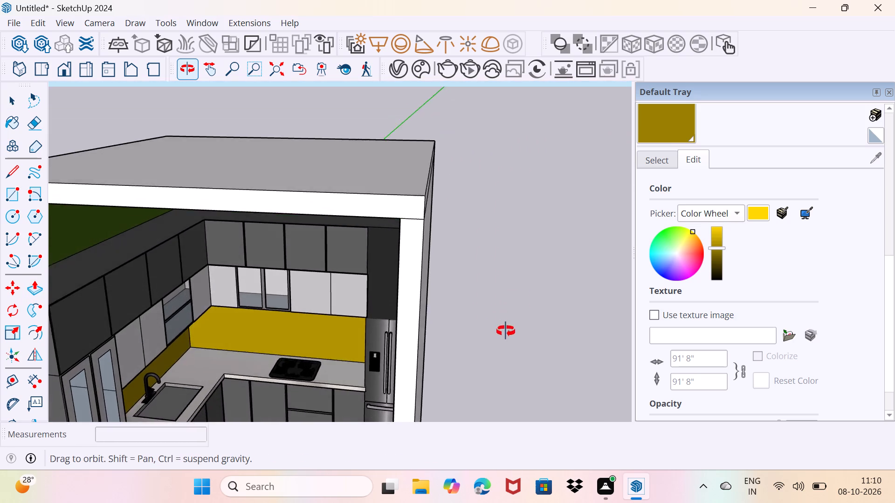
middle_click_drag(506, 331, 524, 279)
scroll(524, 279, "down", 11)
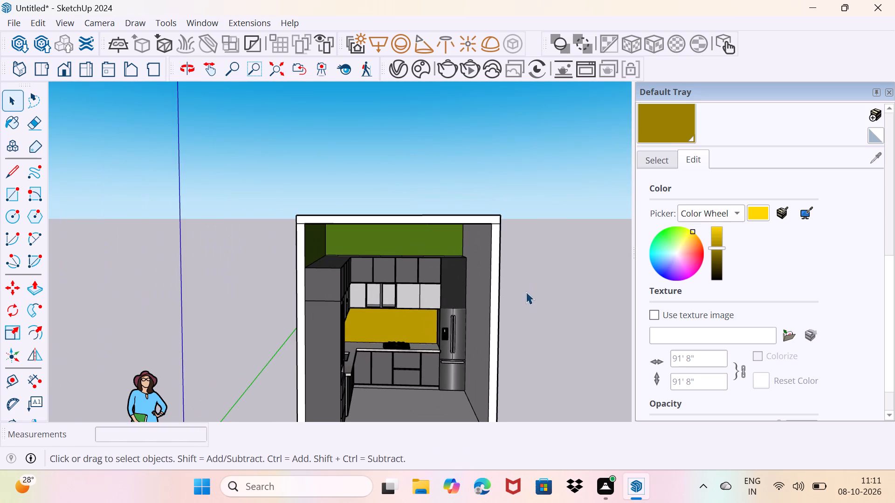
middle_click_drag(524, 295, 359, 267)
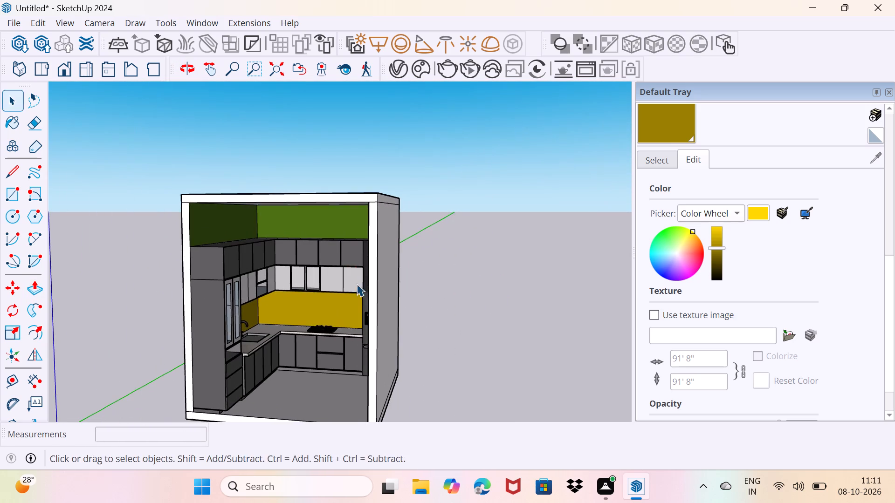
middle_click_drag(357, 284, 434, 249)
scroll(335, 194, "up", 7)
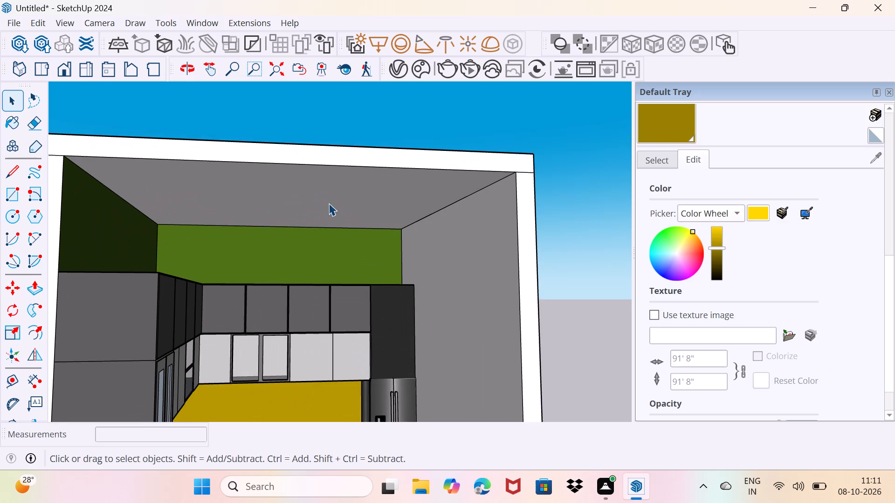
middle_click_drag(327, 204, 262, 224)
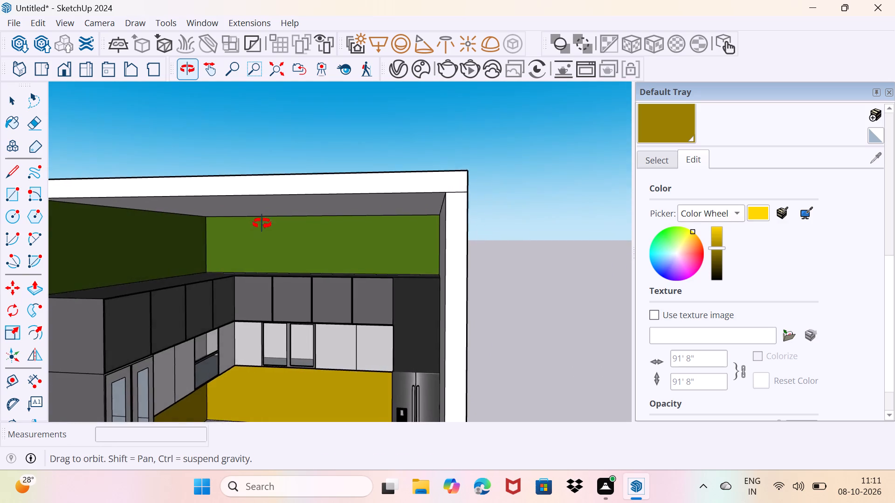
middle_click_drag(262, 224, 345, 228)
scroll(179, 231, "up", 2)
middle_click_drag(173, 232, 138, 215)
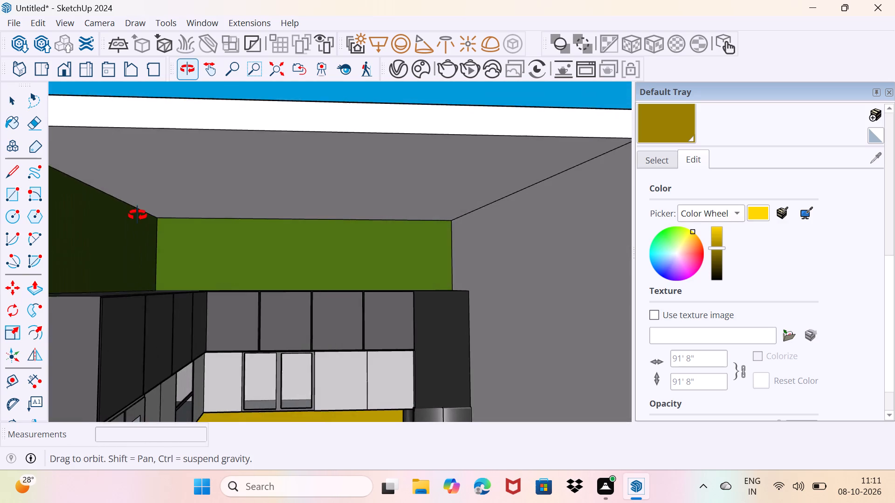
middle_click_drag(138, 215, 165, 231)
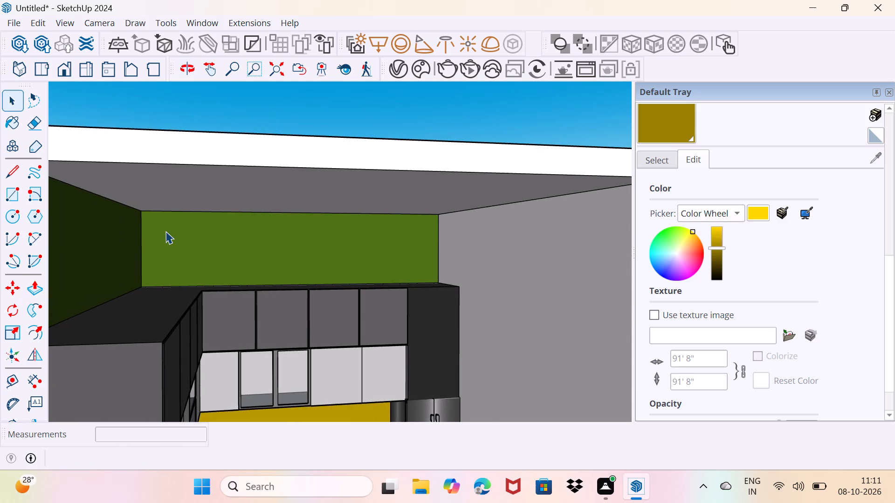
Copy the ceiling's underside face about 27' 11" away from the room, beyond the refrigerator-side wall.
scroll(155, 226, "up", 1)
scroll(195, 204, "down", 3)
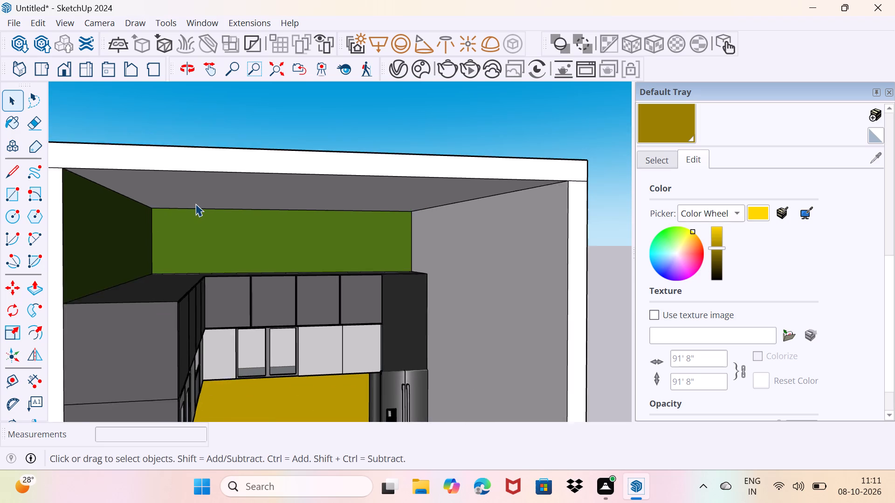
scroll(195, 204, "down", 1)
left_click(196, 195)
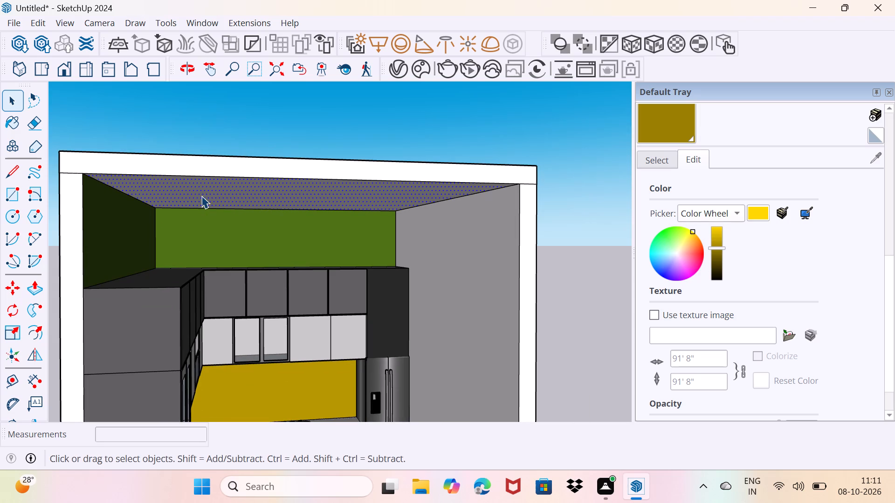
middle_click_drag(206, 194, 181, 184)
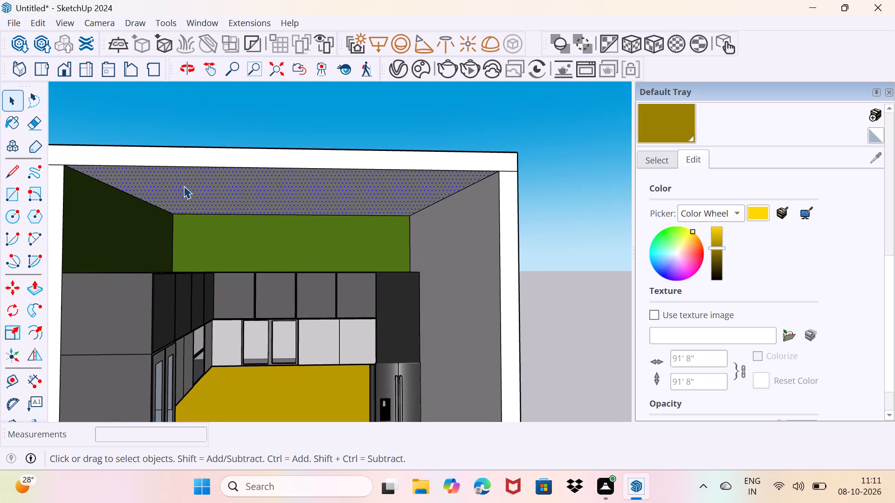
key("m")
left_click(234, 206)
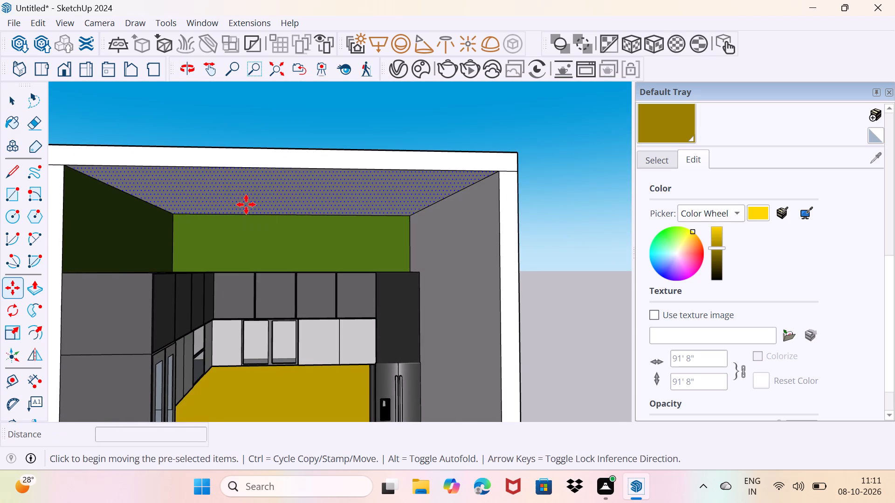
scroll(393, 193, "down", 2)
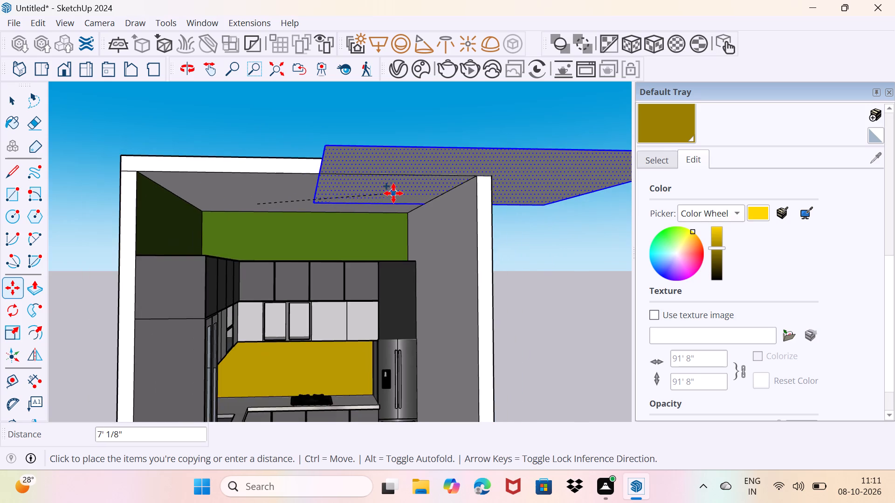
middle_click_drag(393, 193, 236, 224)
middle_click_drag(495, 234, 472, 228)
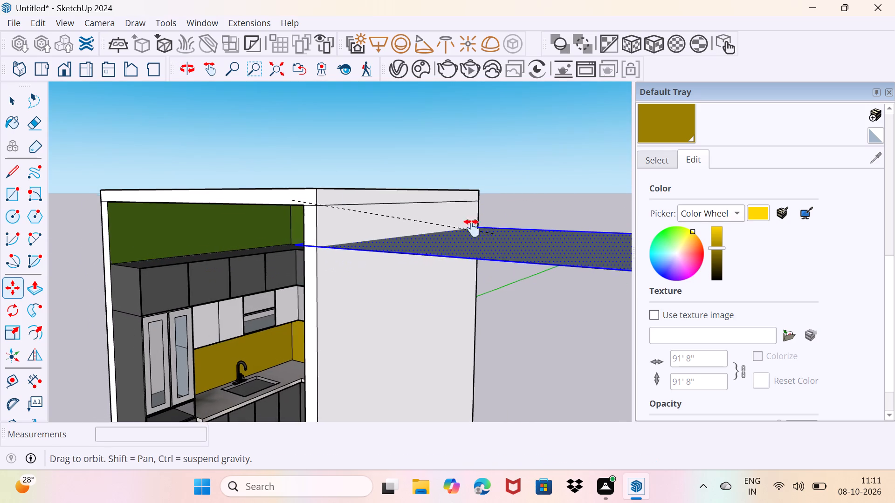
middle_click_drag(472, 228, 304, 209)
scroll(457, 237, "down", 6)
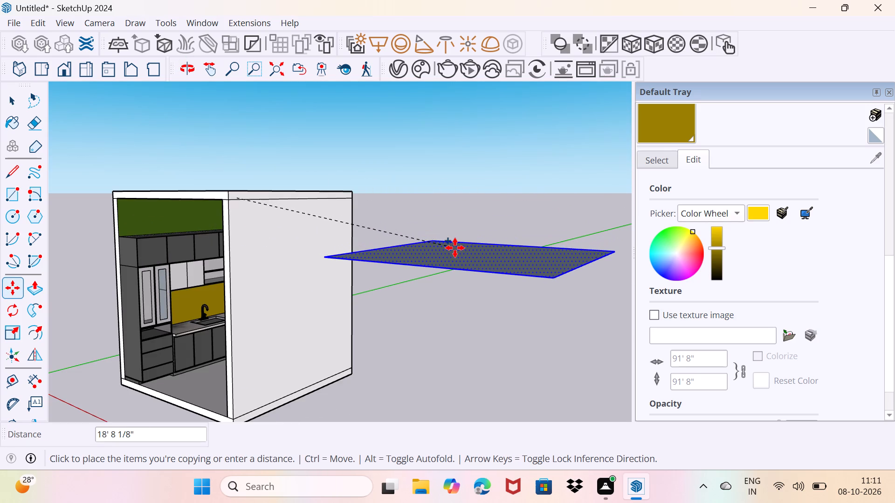
middle_click_drag(448, 248, 369, 226)
middle_click_drag(439, 214, 559, 234)
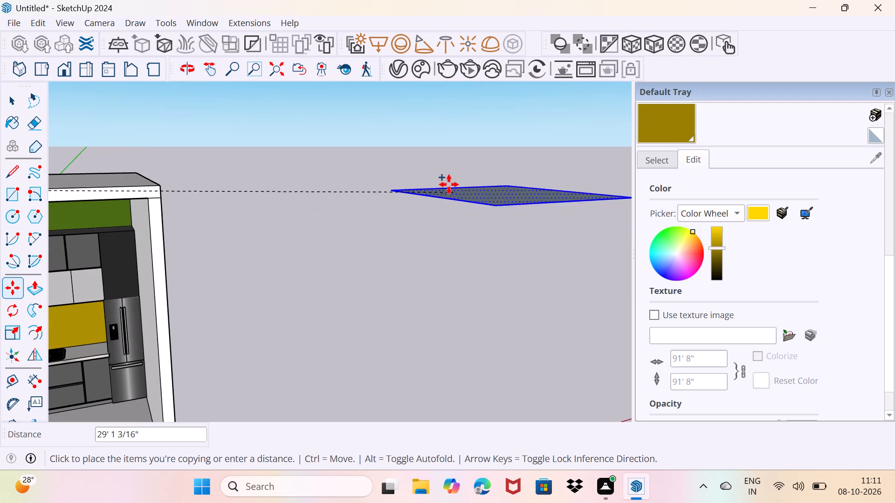
left_click(440, 179)
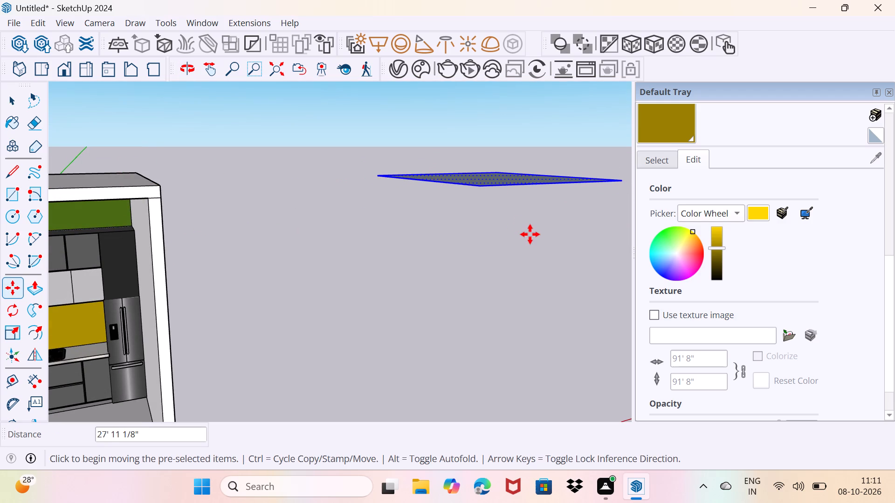
key("space")
left_click_drag(502, 278, 509, 267)
Examine the copied ceiling face from below and from beside the room.
middle_click_drag(530, 254, 294, 144)
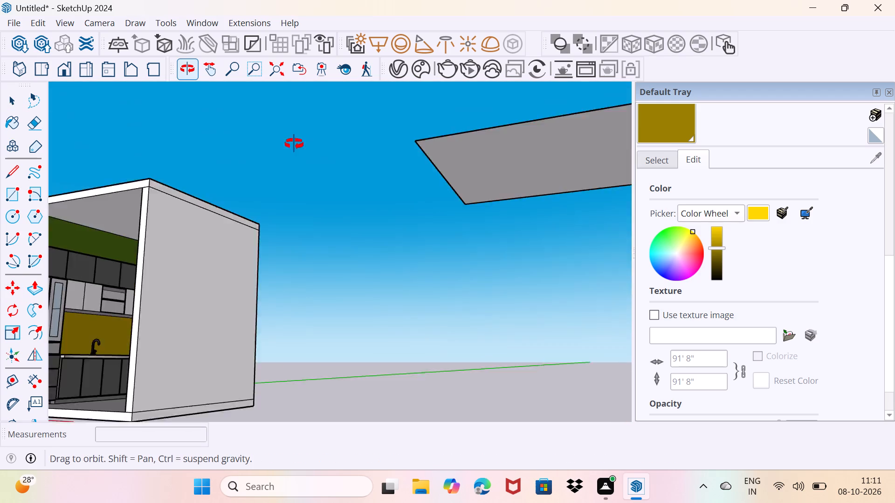
middle_click_drag(294, 144, 160, 207)
middle_click_drag(379, 166, 335, 195)
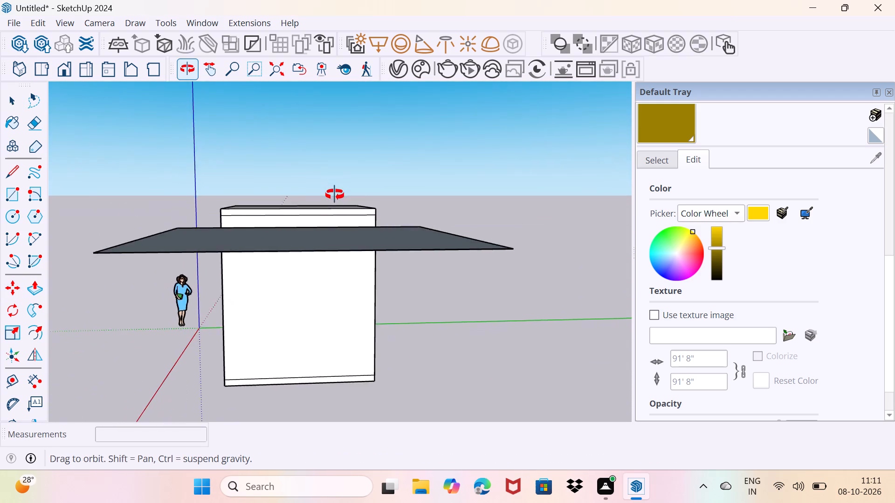
middle_click_drag(335, 195, 422, 156)
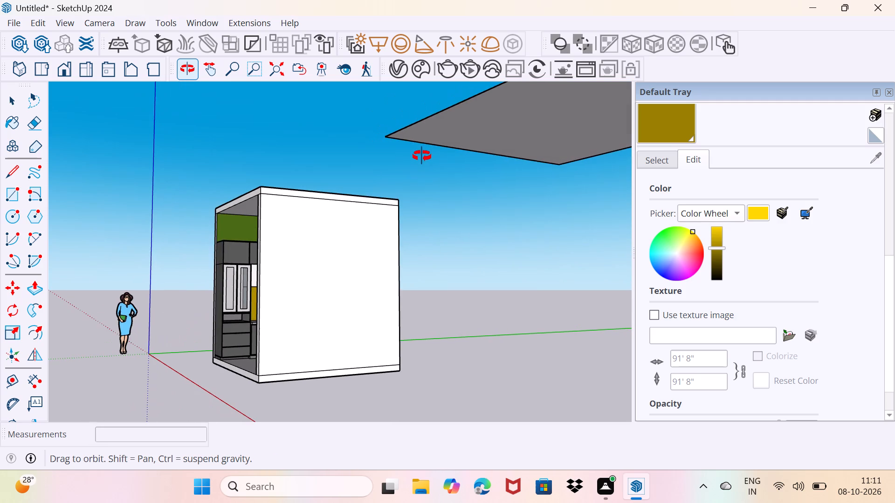
middle_click_drag(422, 156, 226, 179)
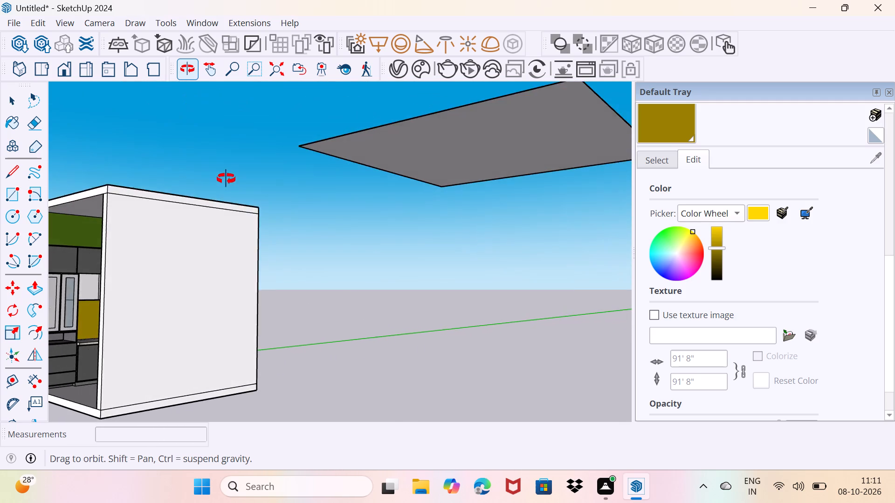
middle_click_drag(226, 179, 175, 190)
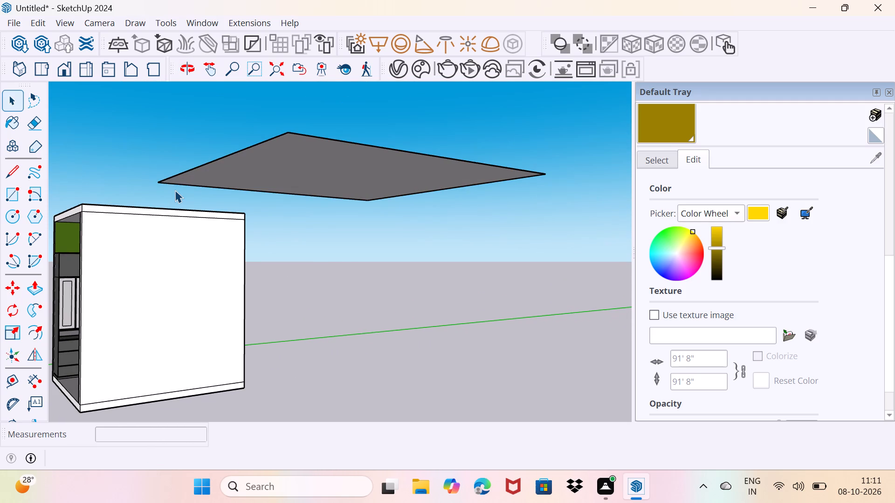
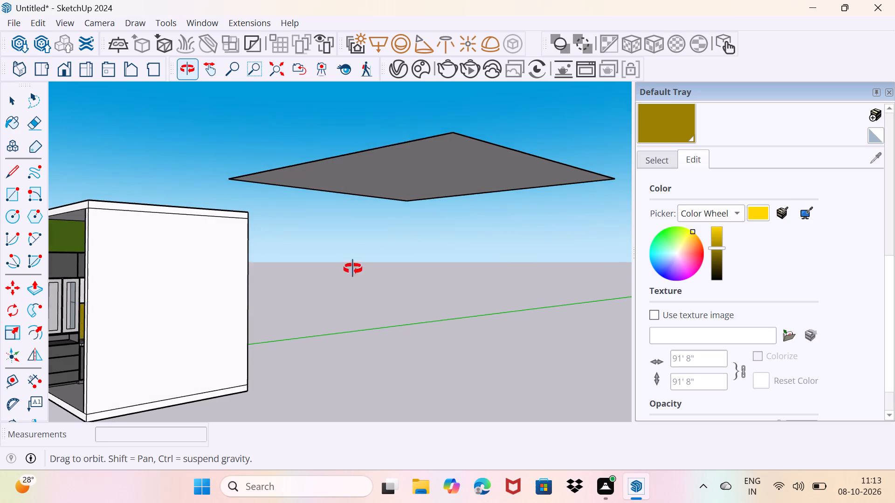
Push/Pull the copied ceiling face 2" downward to form a thin panel.
key("space")
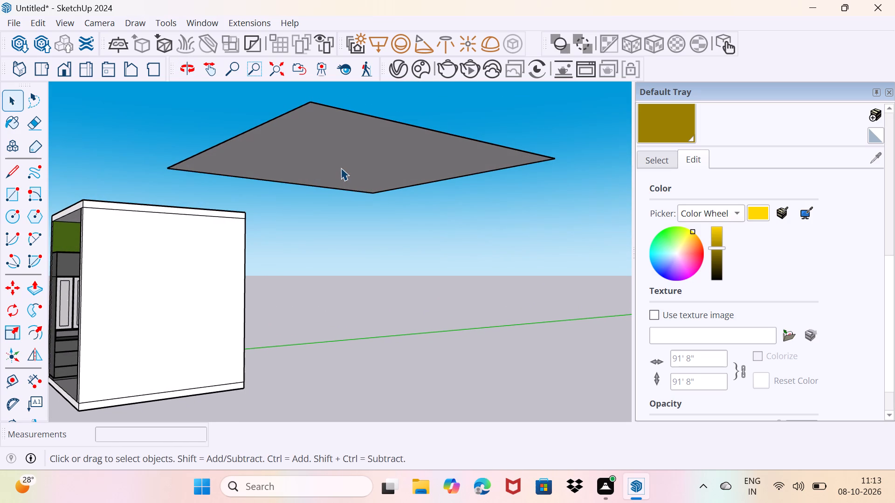
left_click(341, 168)
key("p")
left_click(341, 168)
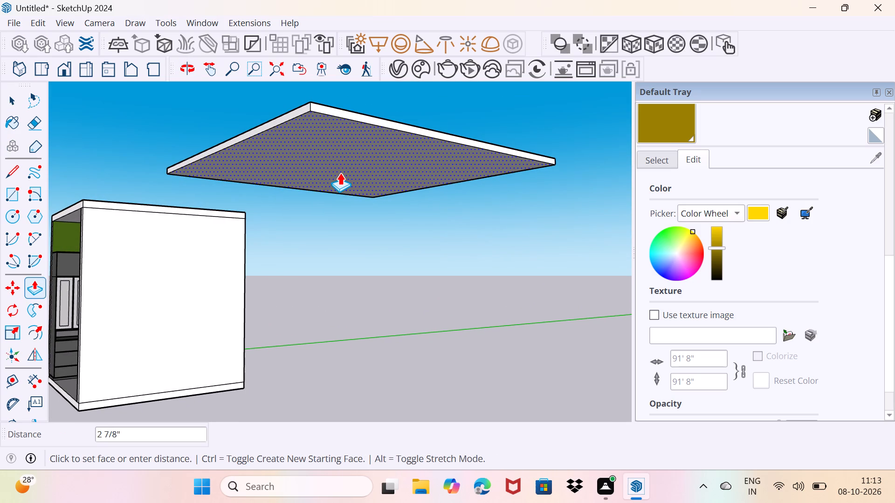
type("2\"")
key("Return")
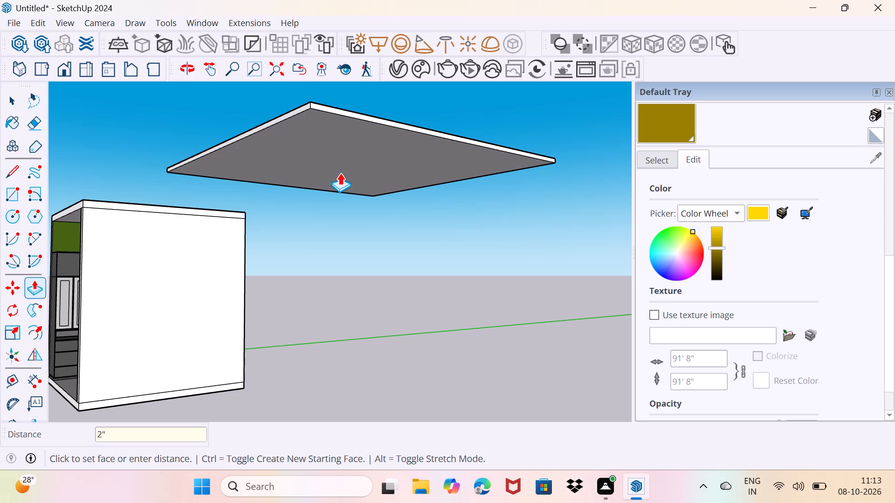
Offset the outline of the panel's underside inward by about 2' 4".
middle_click_drag(327, 164, 472, 171)
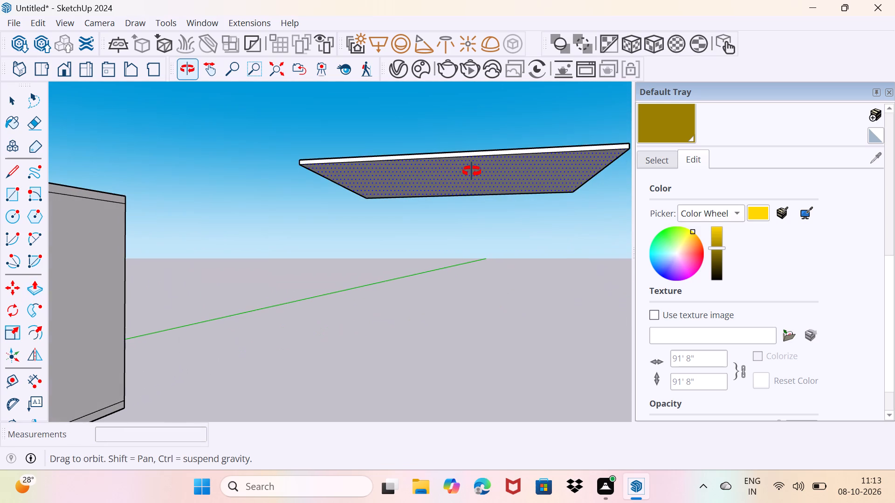
middle_click_drag(472, 171, 285, 175)
middle_click_drag(308, 179, 348, 161)
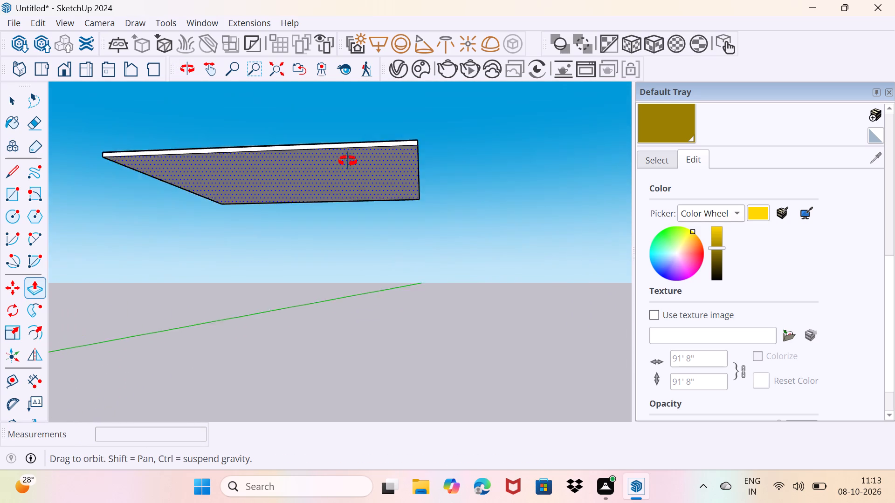
middle_click_drag(348, 161, 381, 147)
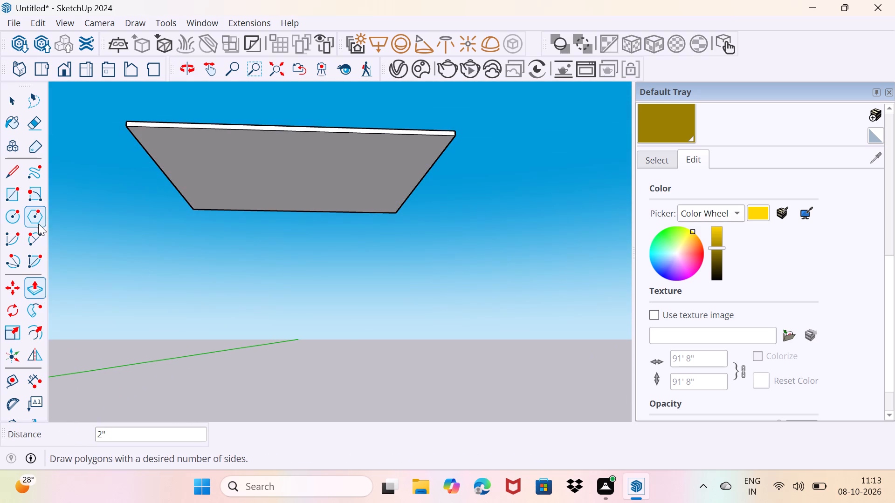
left_click(31, 329)
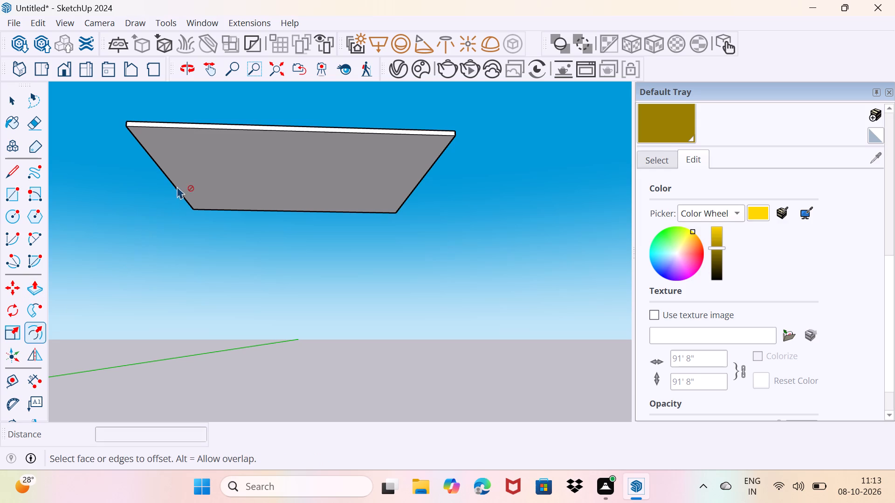
left_click(250, 142)
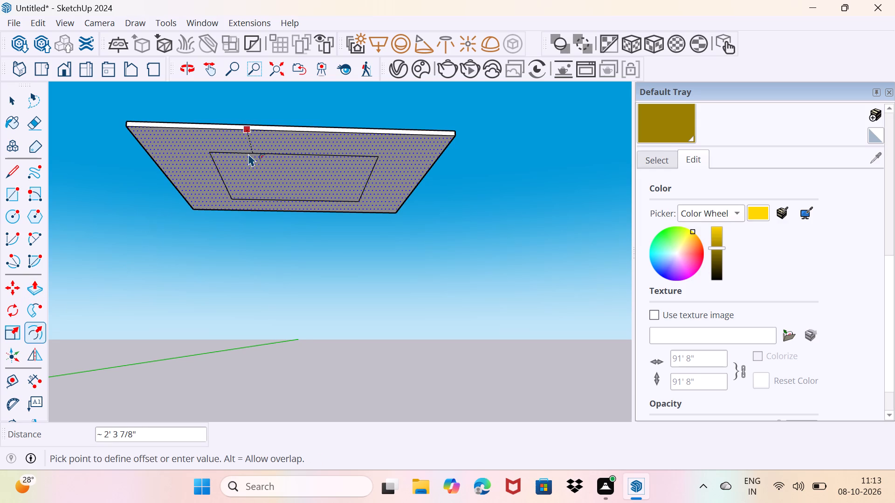
left_click(248, 154)
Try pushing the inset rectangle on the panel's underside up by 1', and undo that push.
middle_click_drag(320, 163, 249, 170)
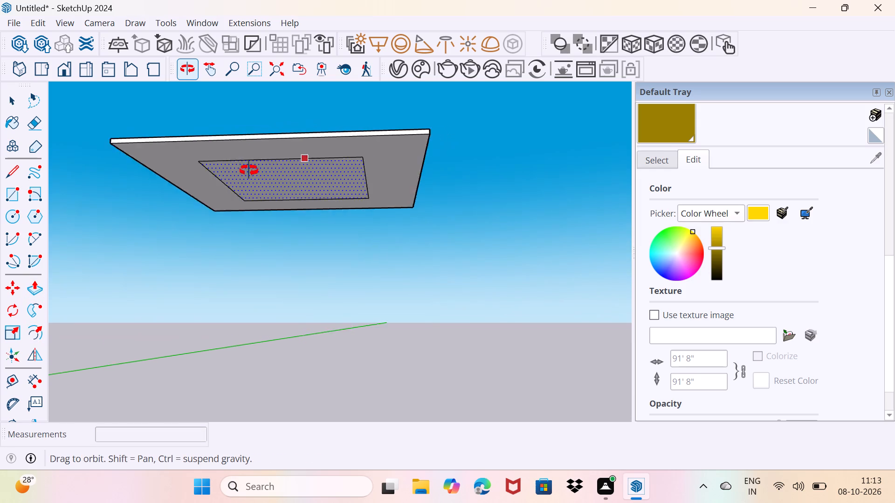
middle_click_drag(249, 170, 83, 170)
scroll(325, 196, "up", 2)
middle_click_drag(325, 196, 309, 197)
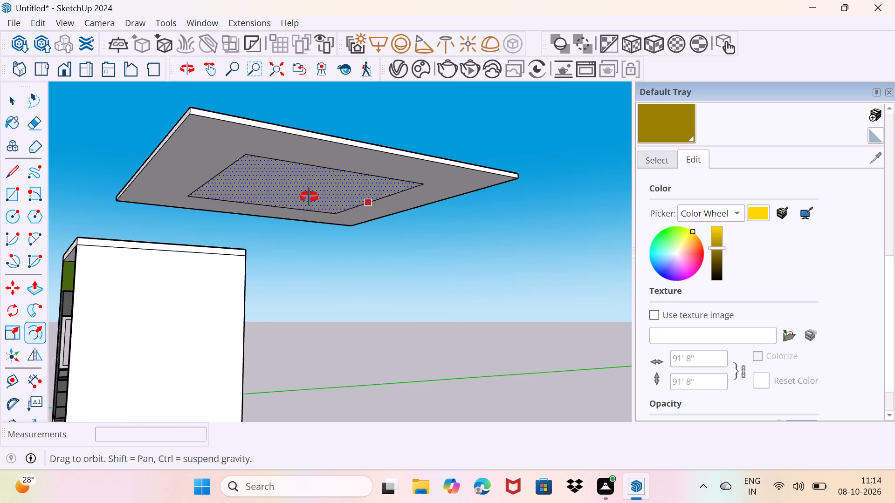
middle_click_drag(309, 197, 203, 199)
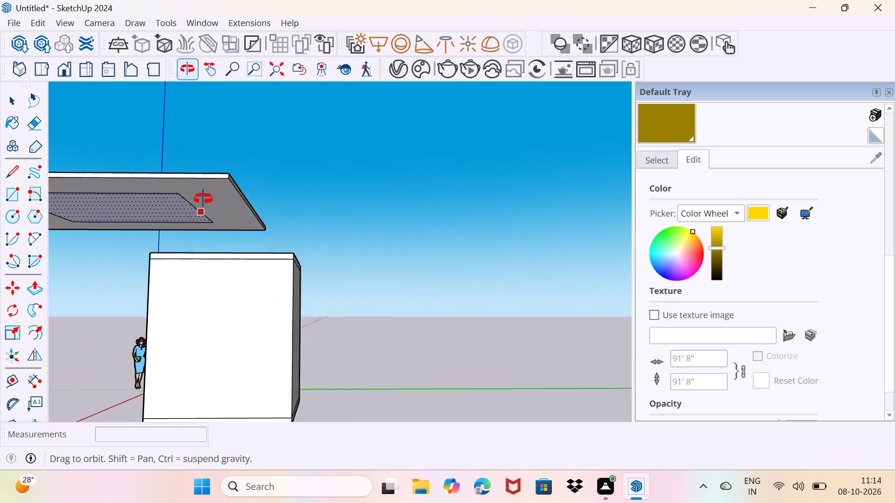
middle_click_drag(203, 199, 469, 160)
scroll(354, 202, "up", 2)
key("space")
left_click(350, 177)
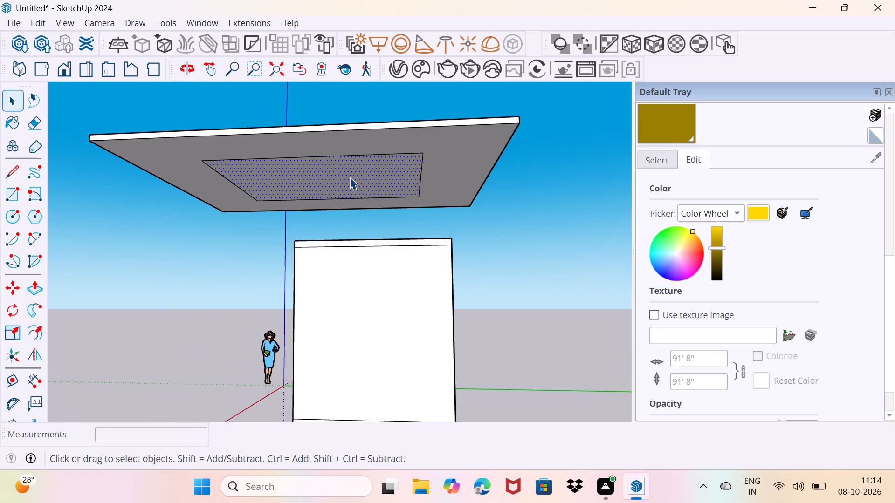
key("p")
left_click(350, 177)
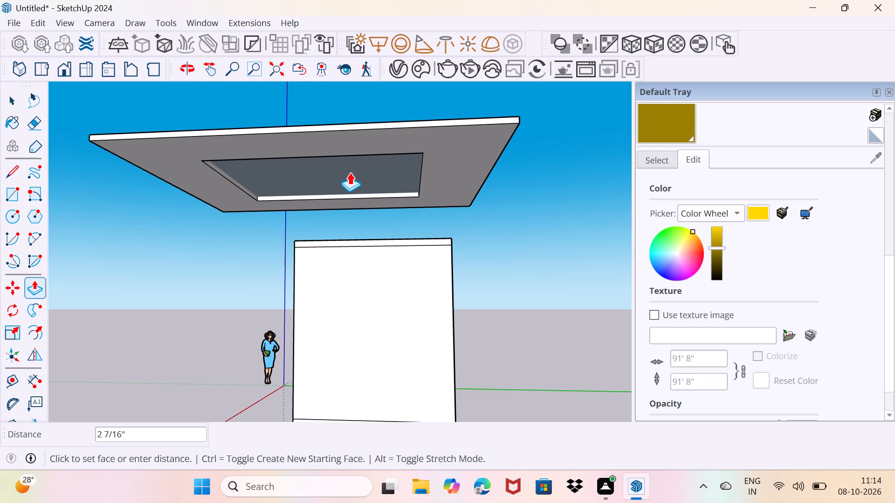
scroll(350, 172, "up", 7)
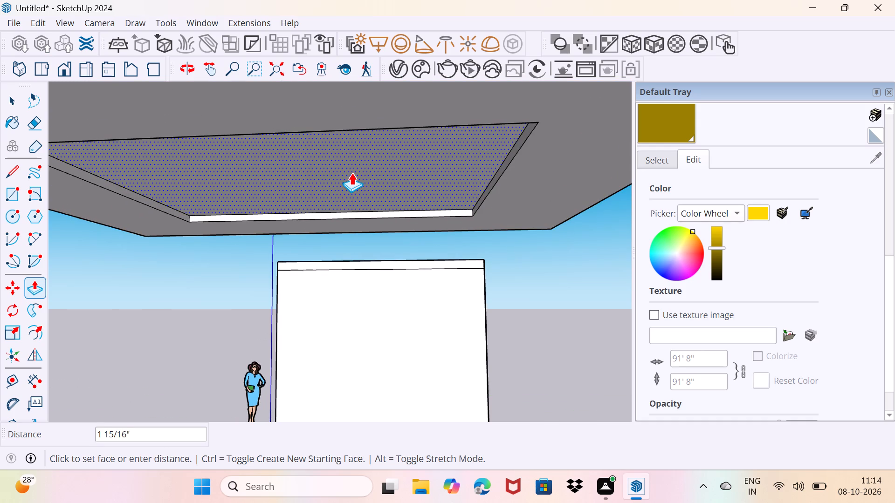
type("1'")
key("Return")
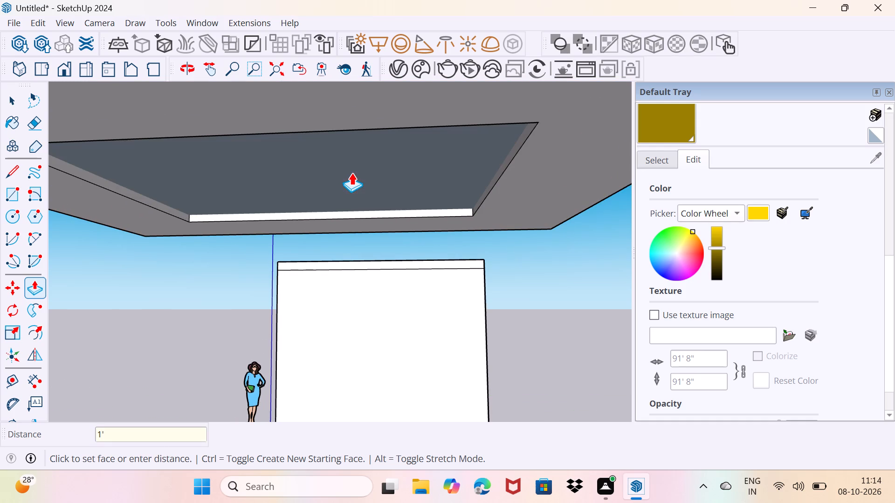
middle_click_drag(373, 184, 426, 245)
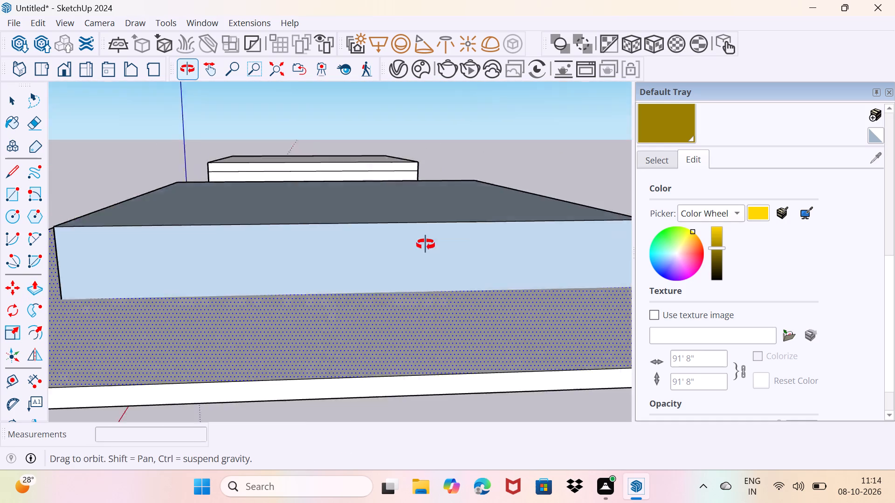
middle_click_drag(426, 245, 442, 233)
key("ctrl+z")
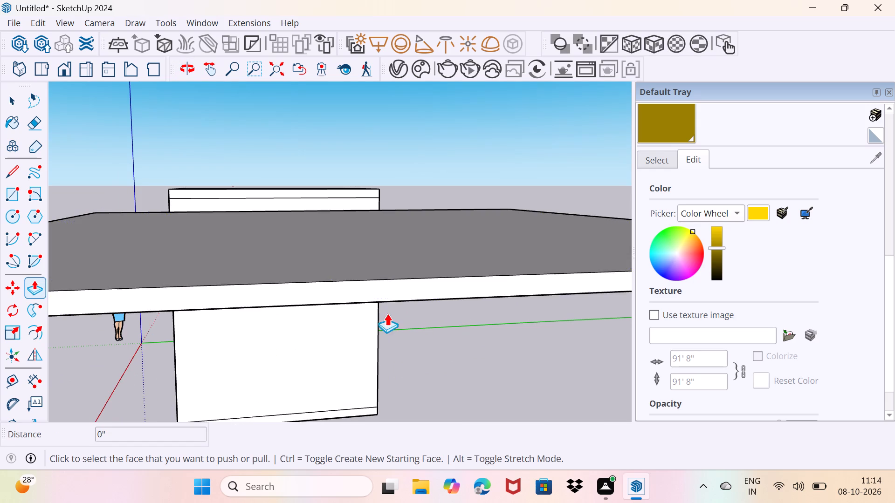
Push the inset rectangle on the panel's underside up about 1 13/16" to form a shallow recess.
middle_click_drag(387, 313, 458, 186)
left_click(368, 322)
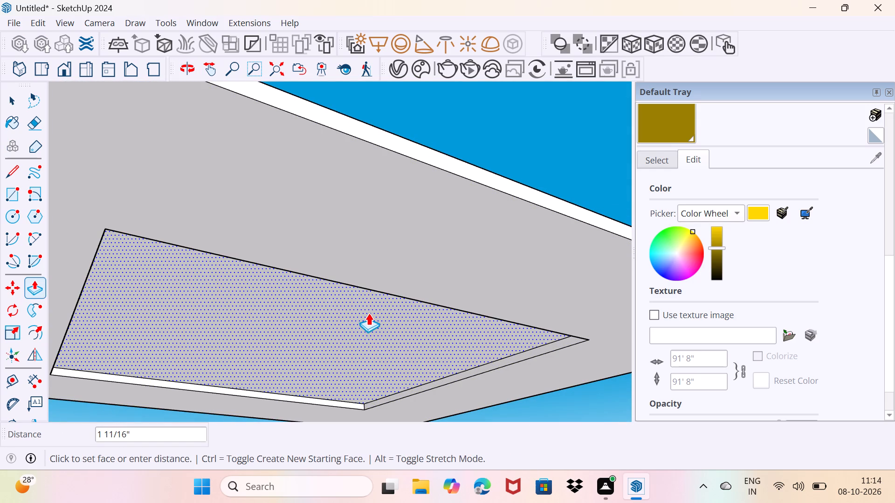
left_click(369, 312)
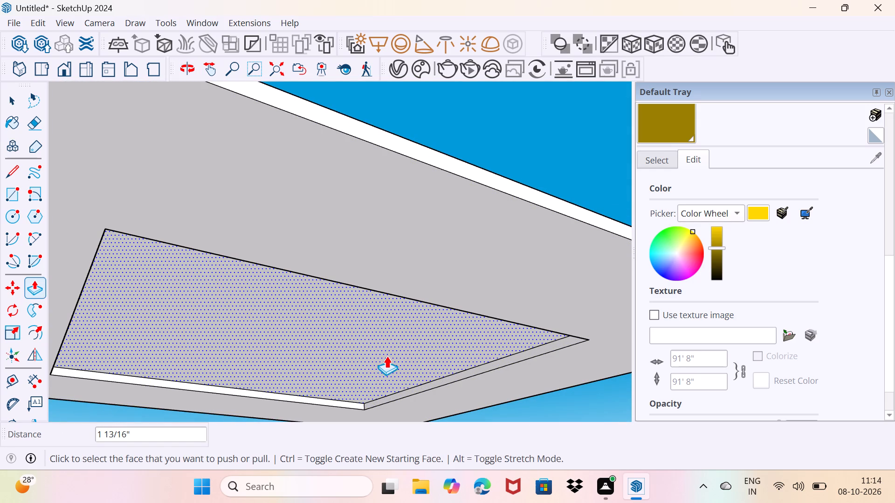
key("space")
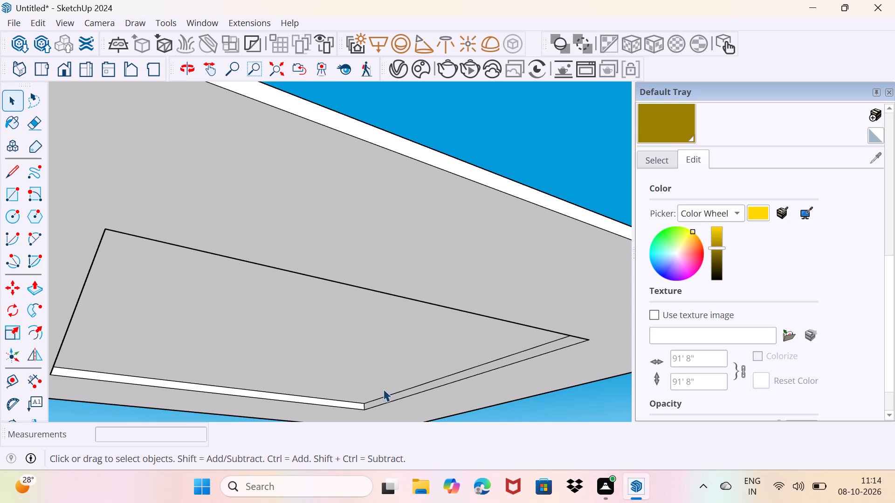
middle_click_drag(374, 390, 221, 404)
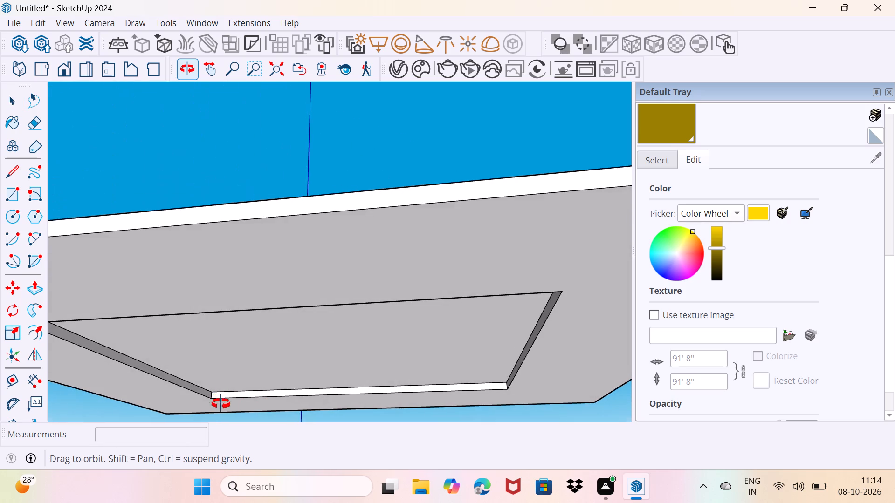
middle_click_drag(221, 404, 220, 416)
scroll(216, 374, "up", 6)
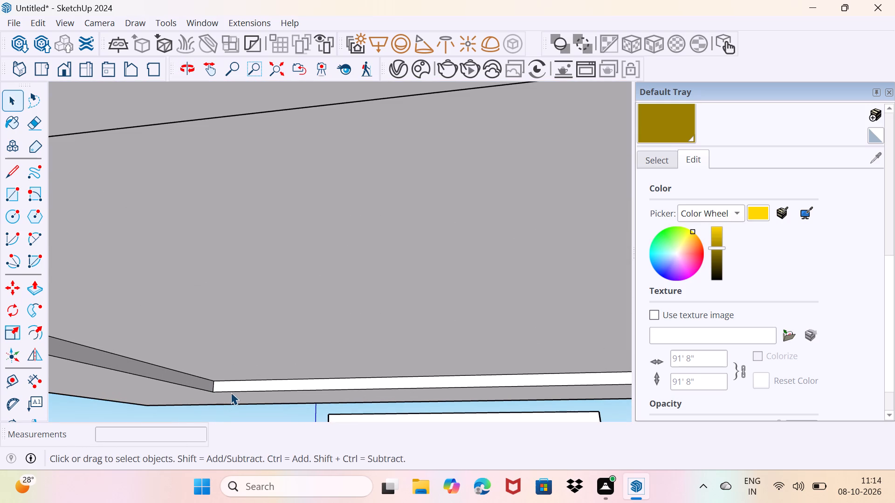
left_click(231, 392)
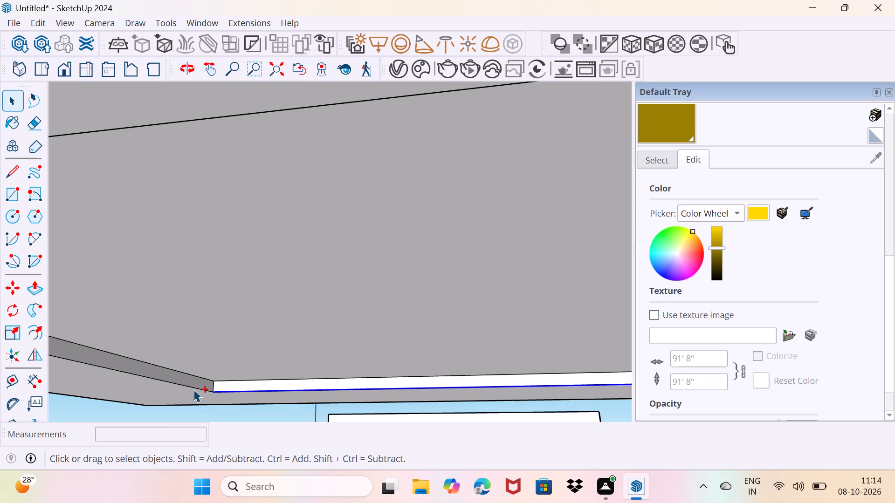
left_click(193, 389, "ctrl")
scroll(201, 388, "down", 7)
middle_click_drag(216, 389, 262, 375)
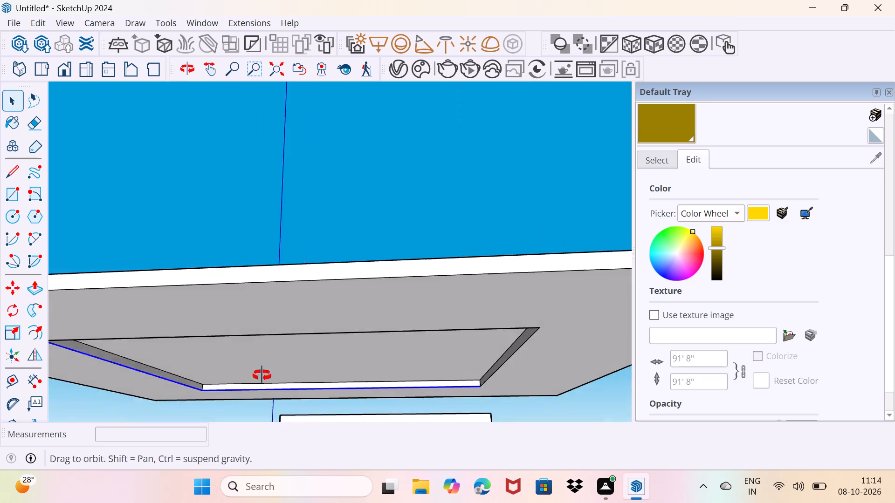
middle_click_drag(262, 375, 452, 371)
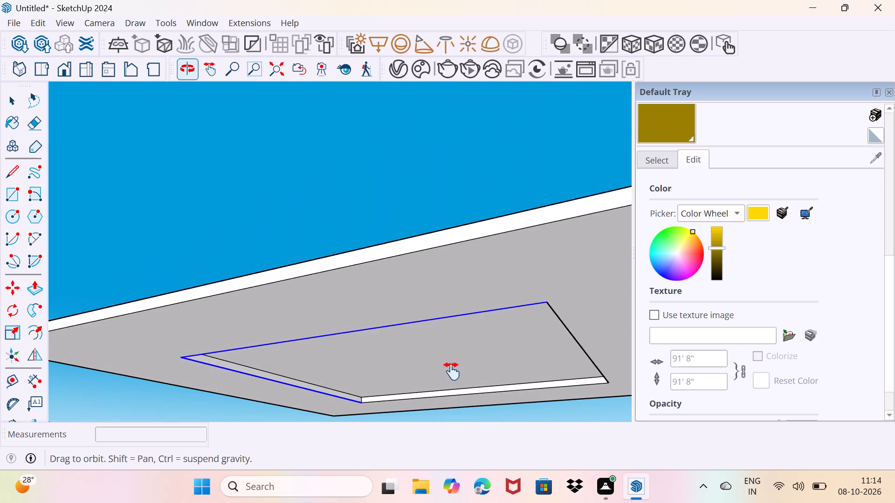
Copy the four lower outline edges of the panel's recess upward to about mid-height of the recess's side walls.
middle_click_drag(452, 371, 360, 355)
scroll(436, 383, "up", 3)
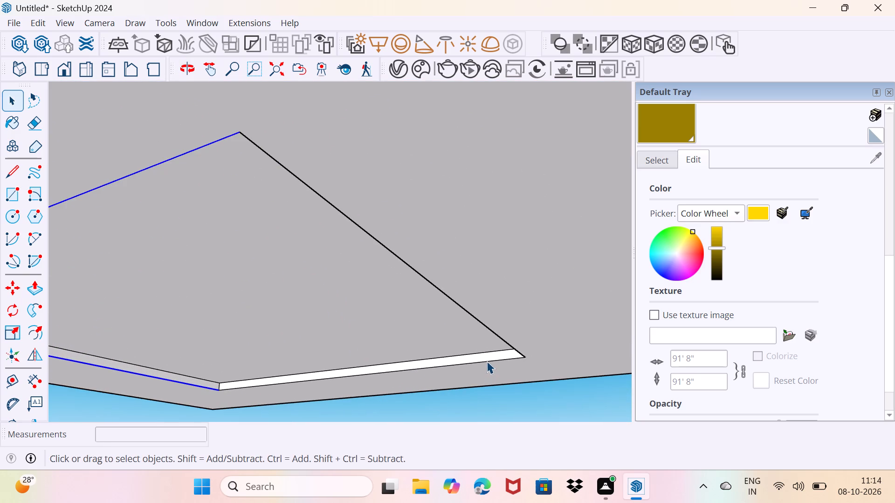
left_click(487, 361)
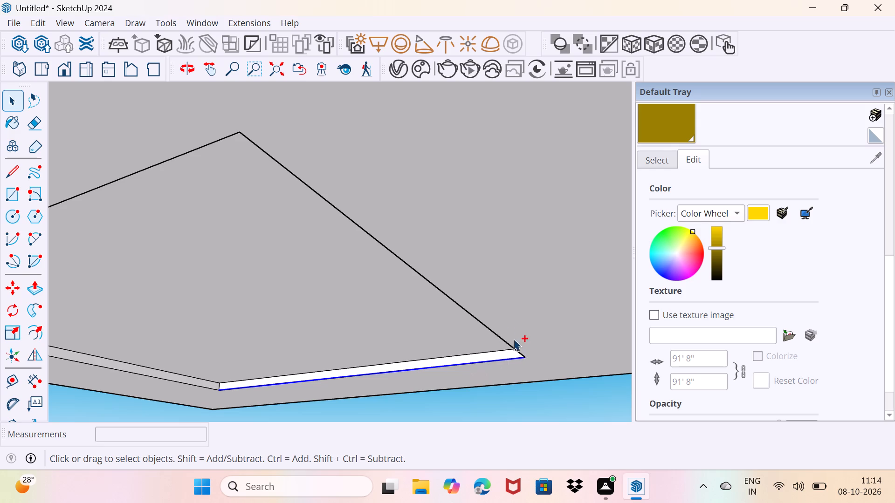
left_click(489, 331, "ctrl")
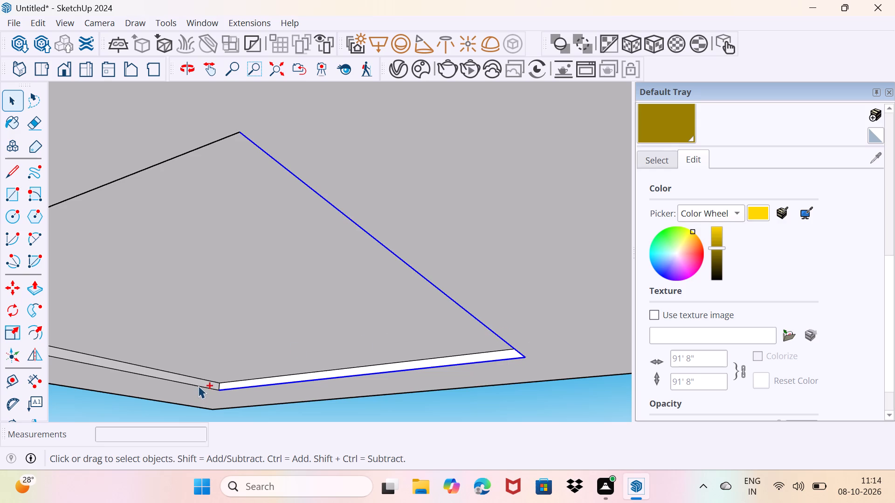
left_click(198, 386, "ctrl")
middle_click_drag(185, 360, 403, 341, "ctrl")
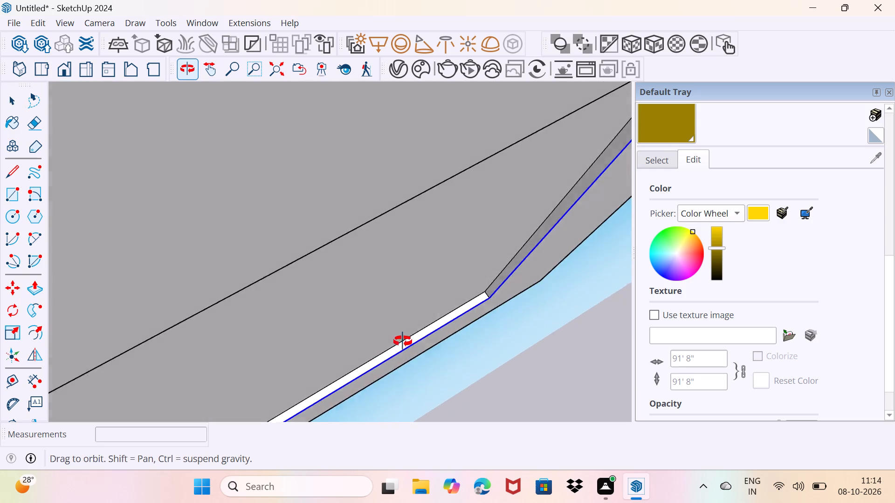
middle_click_drag(403, 341, 310, 347, "ctrl")
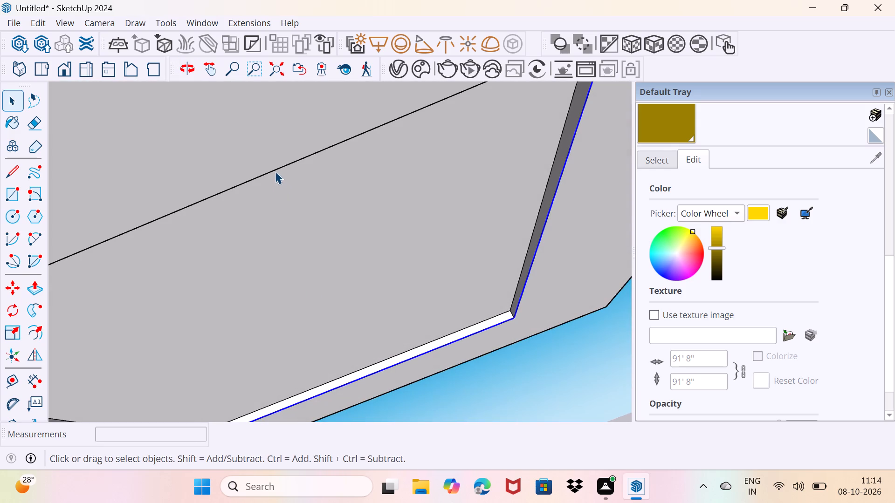
left_click(272, 169, "ctrl")
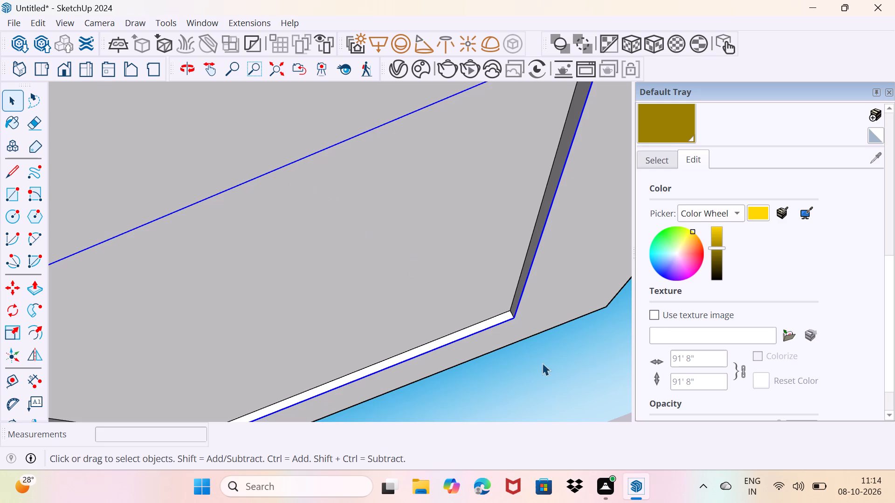
scroll(522, 325, "up", 1)
middle_click_drag(522, 325, 519, 347)
scroll(452, 363, "up", 4)
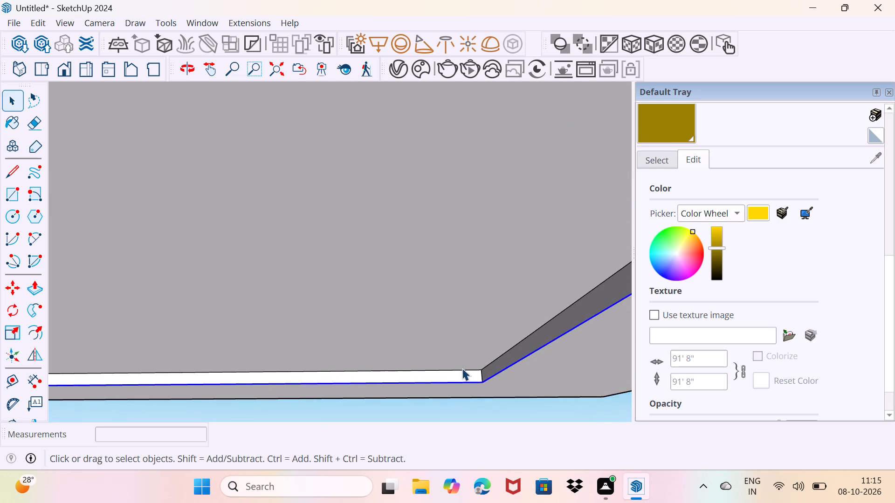
scroll(462, 368, "up", 7)
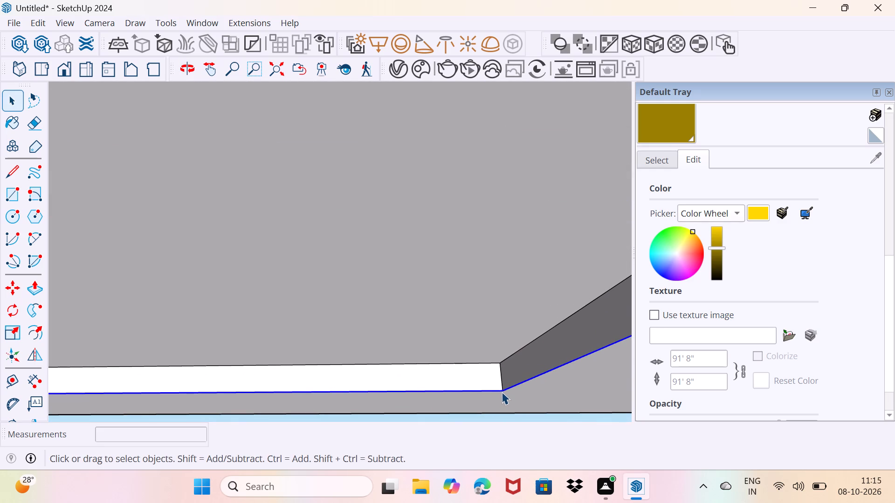
key("m")
left_click(504, 395)
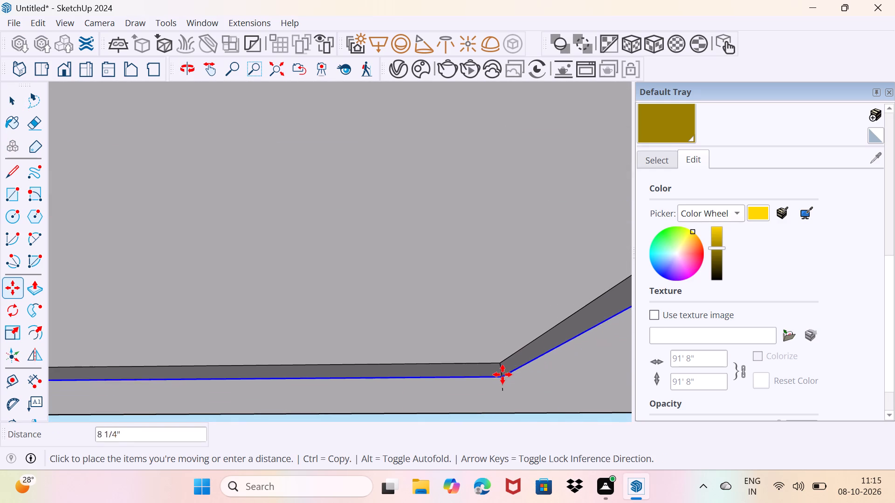
scroll(503, 374, "up", 3)
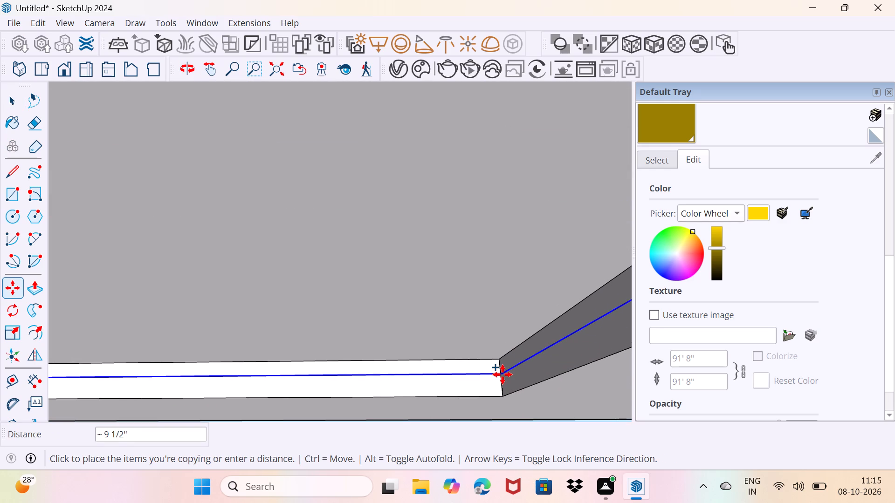
scroll(503, 374, "up", 14)
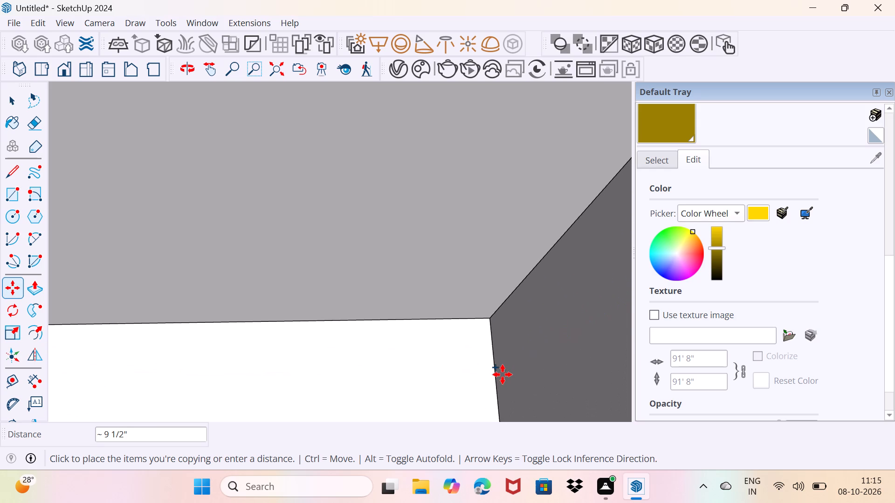
left_click(500, 390)
scroll(500, 390, "down", 4)
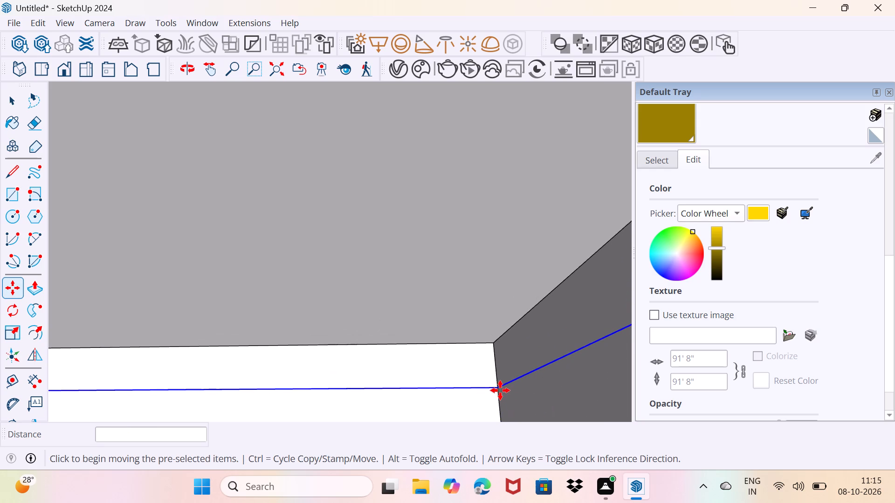
scroll(500, 390, "down", 6)
key("space")
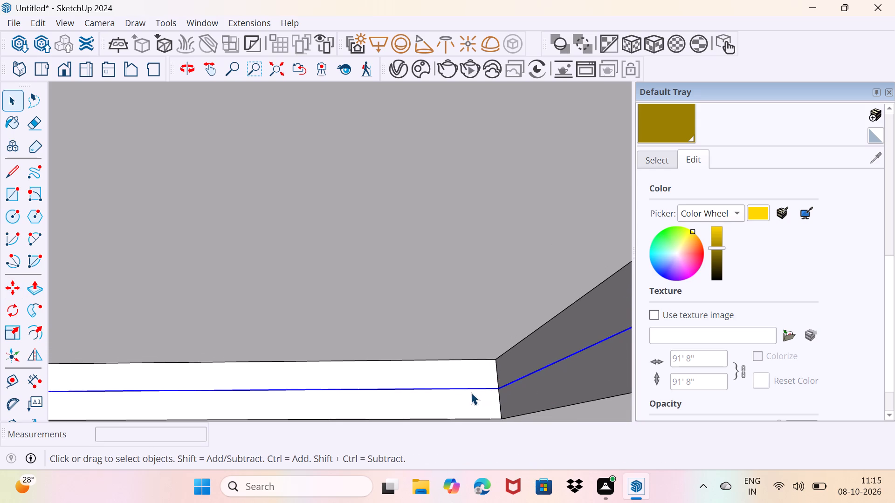
Push/Pull the upper strip of one recess side wall by 0.3".
left_click(471, 392)
middle_click_drag(460, 368, 479, 398)
left_click(456, 368)
middle_click_drag(456, 368, 470, 381)
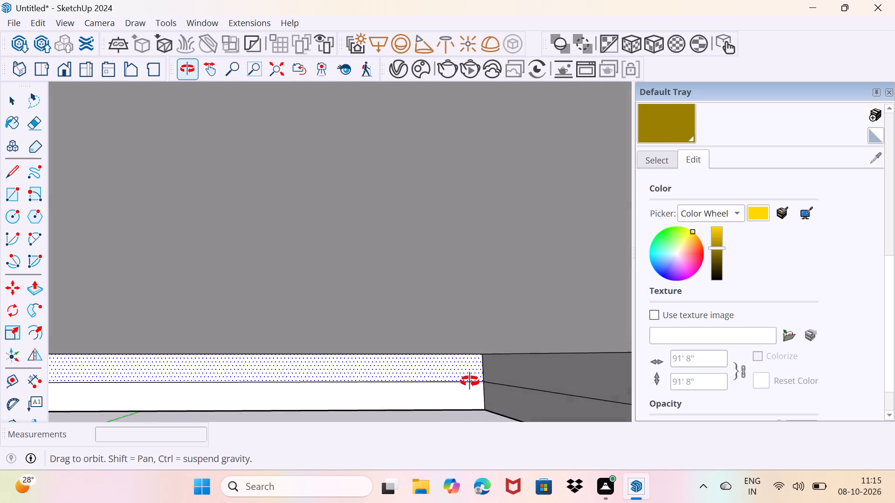
middle_click_drag(470, 381, 462, 367)
scroll(458, 368, "up", 3)
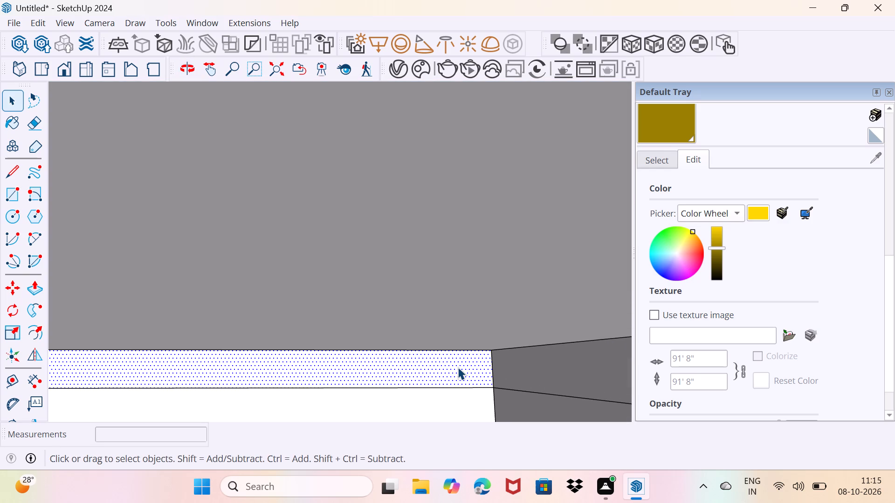
key("p")
left_click(458, 367)
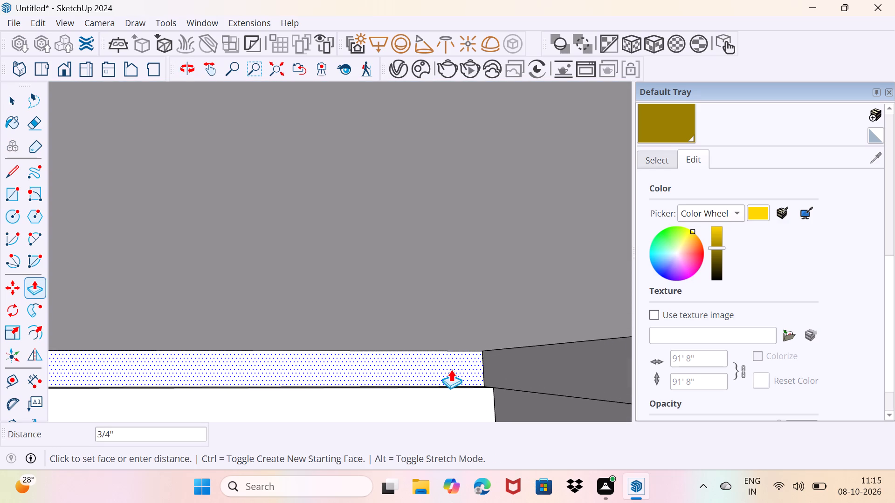
type("0.")
type("3\"")
key("Return")
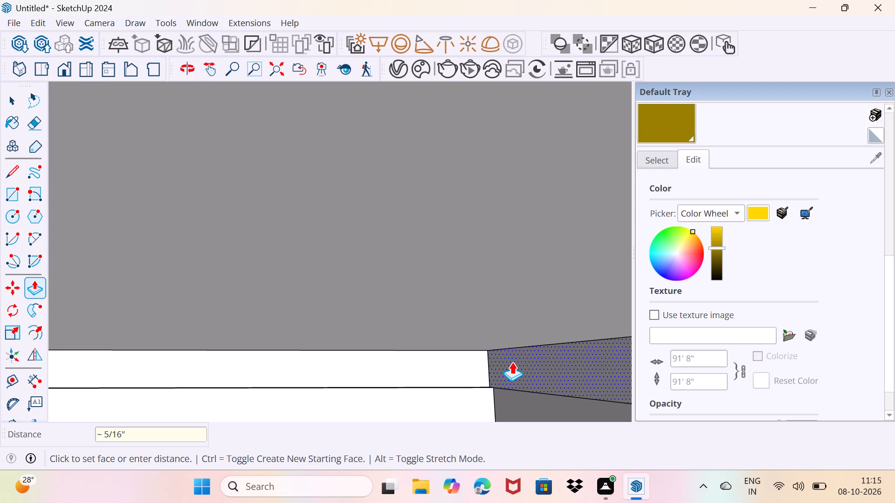
Repeat the 0.3" Push/Pull on the upper strips of the other three recess side walls.
double_click(516, 362)
scroll(510, 369, "down", 3)
middle_click_drag(495, 377, 545, 387)
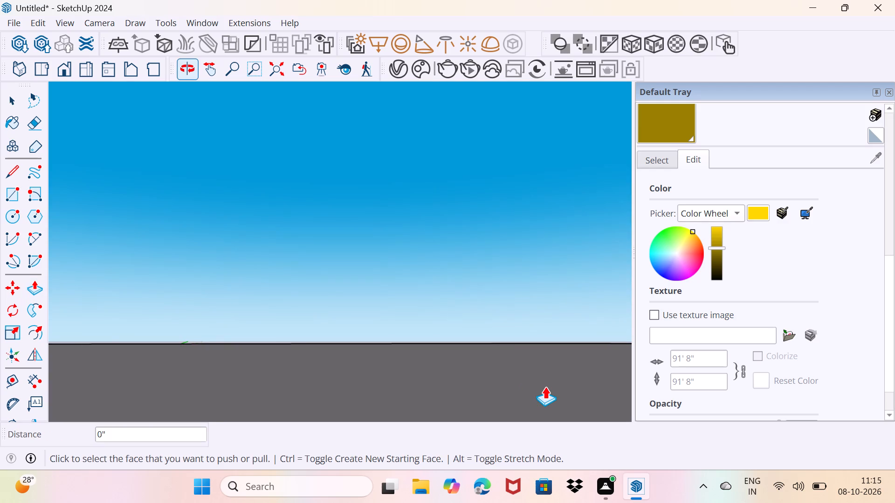
scroll(545, 387, "down", 20)
scroll(545, 387, "down", 13)
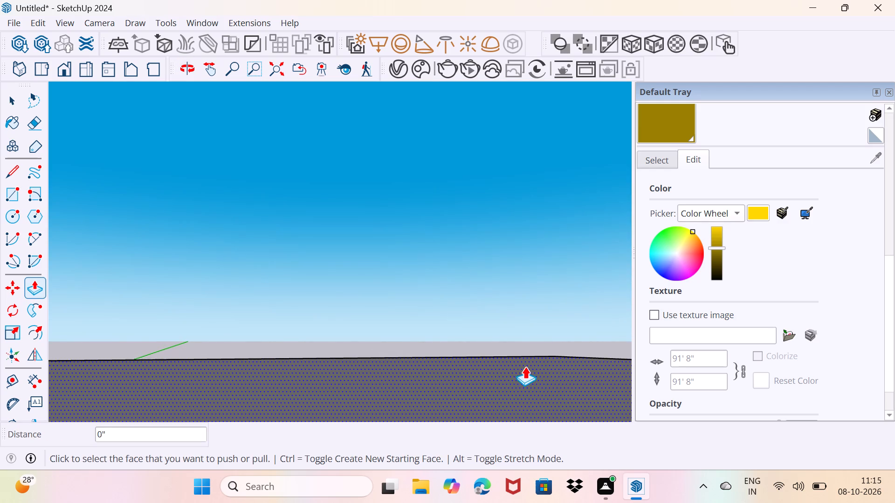
scroll(525, 367, "down", 15)
middle_click_drag(523, 365, 233, 276)
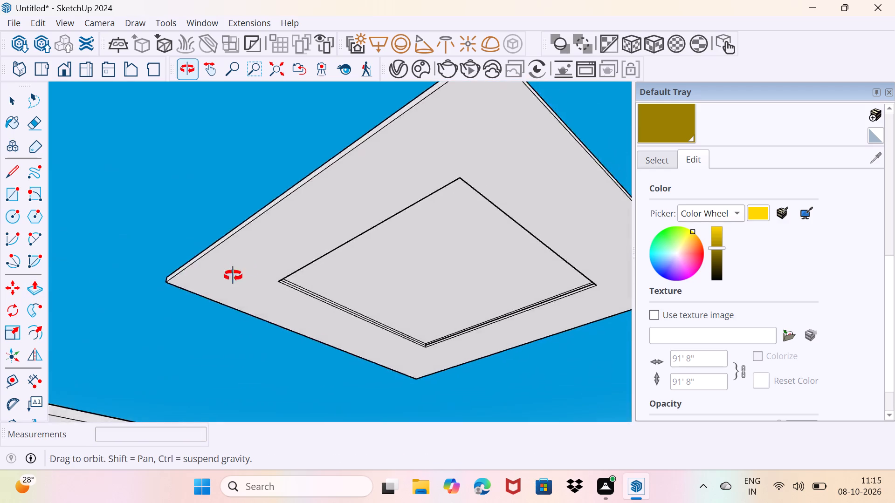
middle_click_drag(233, 276, 124, 326)
scroll(174, 346, "up", 8)
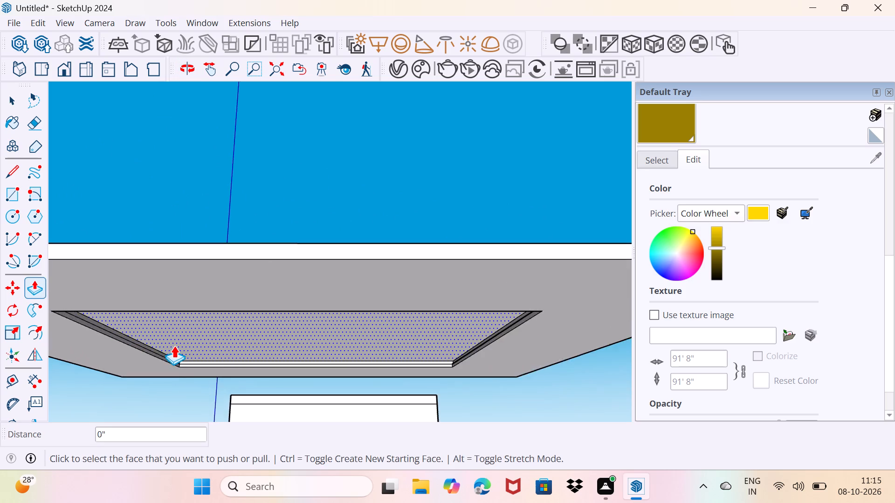
scroll(174, 346, "up", 14)
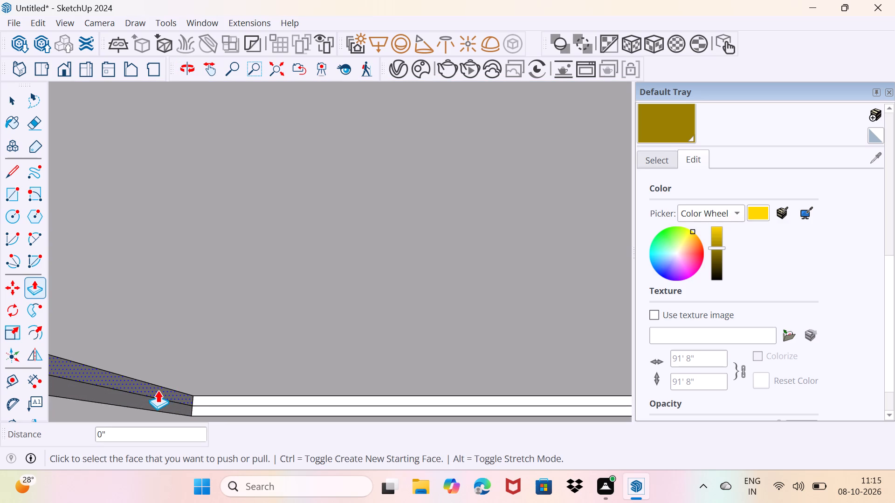
double_click(158, 390)
scroll(193, 392, "up", 10)
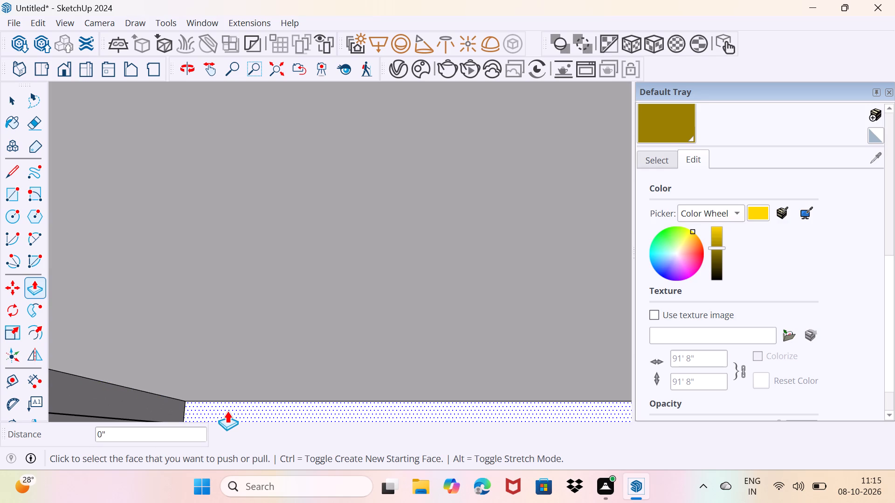
double_click(227, 411)
scroll(243, 389, "down", 9)
key("space")
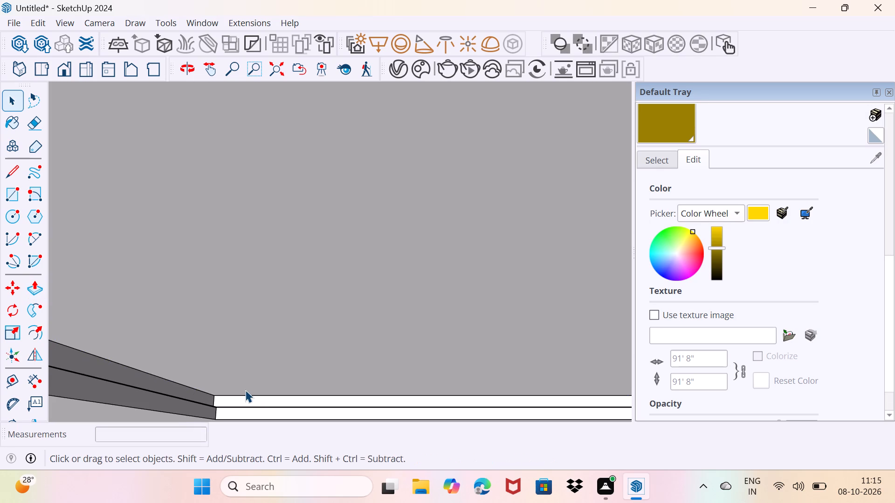
Examine the stepped recess on the ceiling panel's underside from several angles.
scroll(246, 390, "down", 16)
middle_click_drag(324, 403, 303, 399)
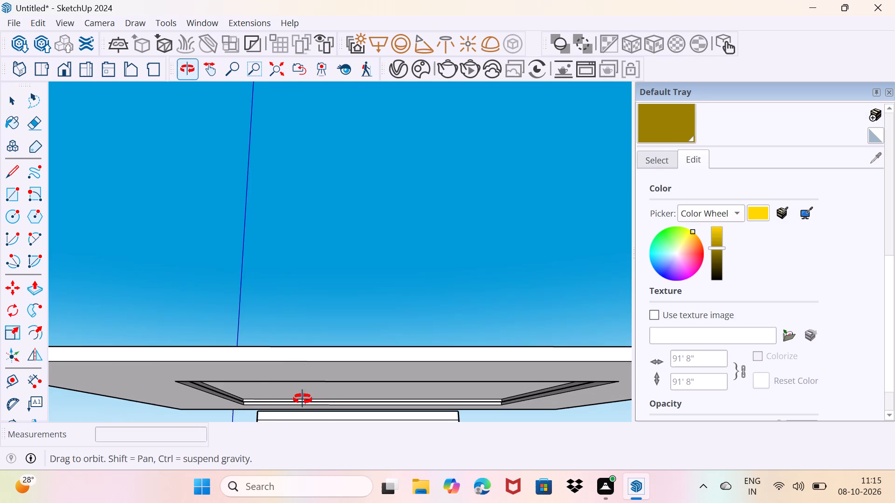
middle_click_drag(303, 399, 124, 385)
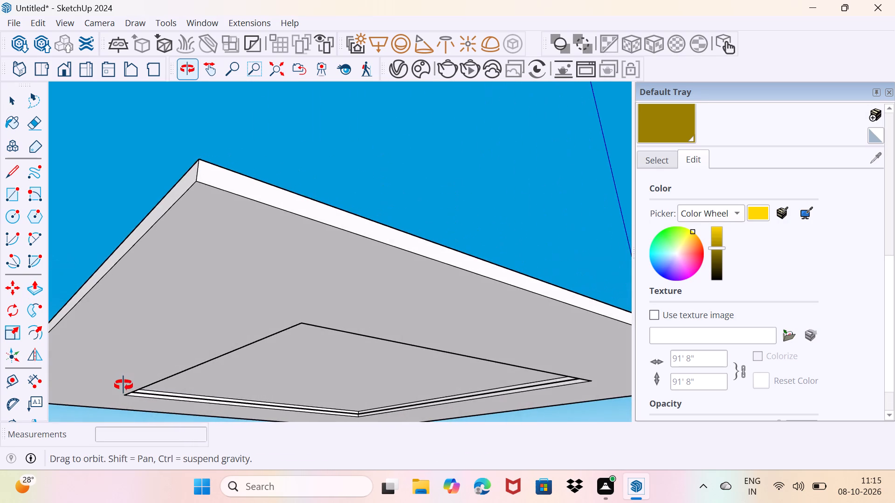
middle_click_drag(124, 385, 319, 365)
scroll(324, 363, "down", 3)
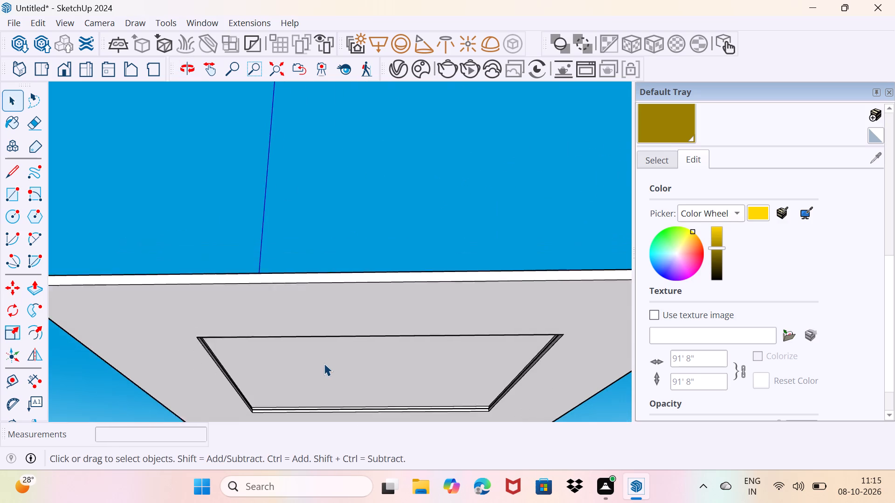
scroll(324, 363, "down", 2)
middle_click_drag(349, 375, 338, 346)
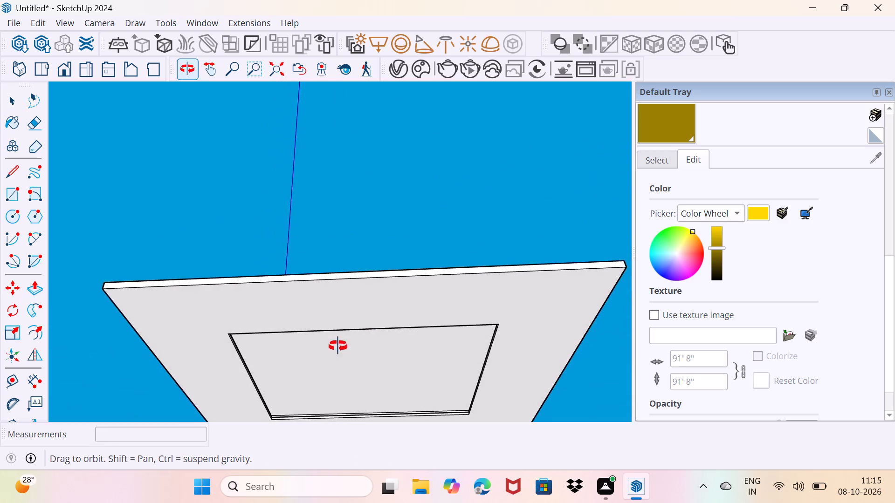
middle_click_drag(338, 346, 323, 352)
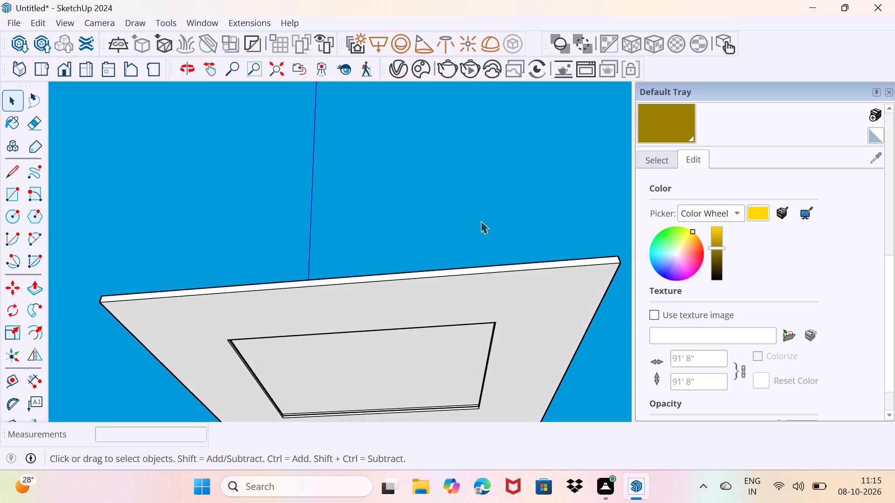
Create a new Generic material in the V-Ray Asset Editor and show its parameters.
left_click(395, 65)
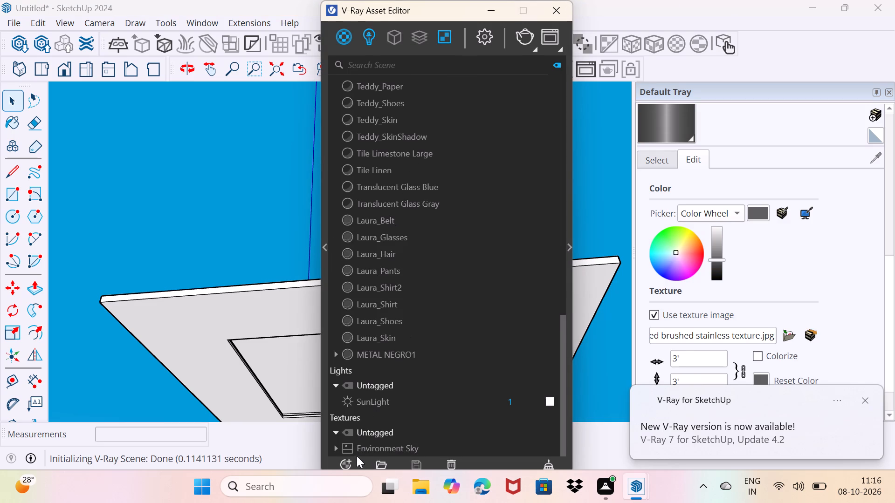
left_click(348, 461)
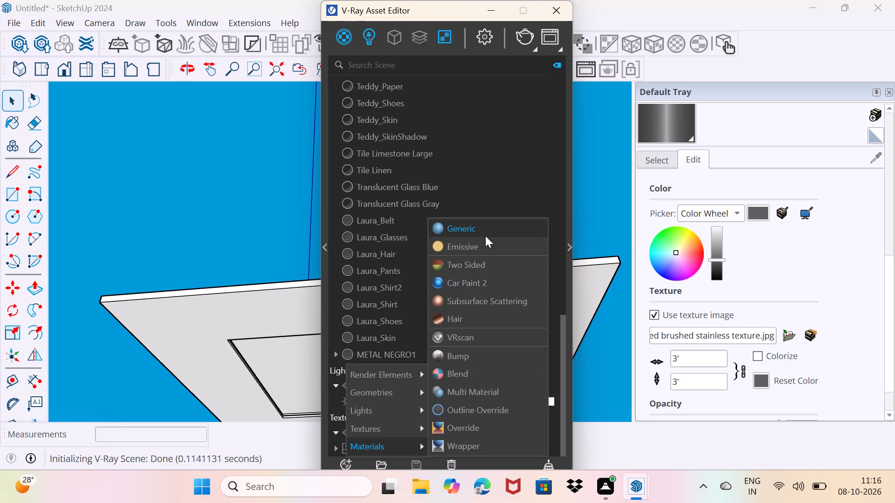
left_click(485, 236)
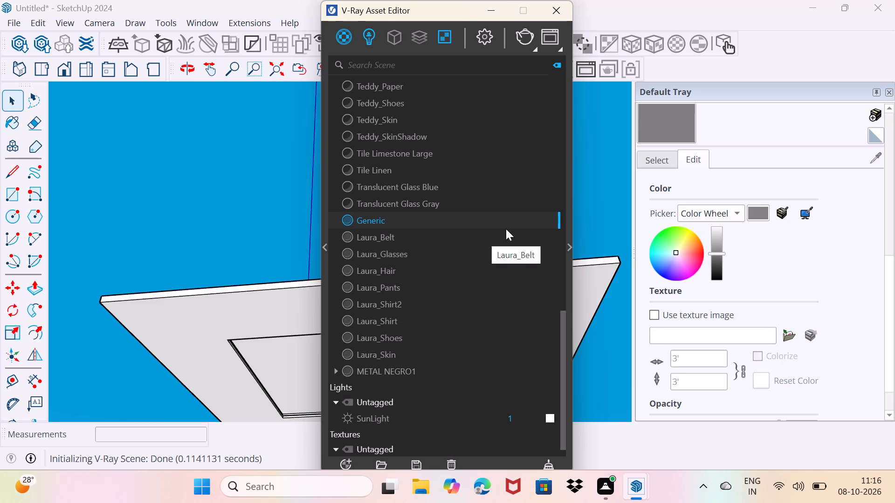
left_click(570, 244)
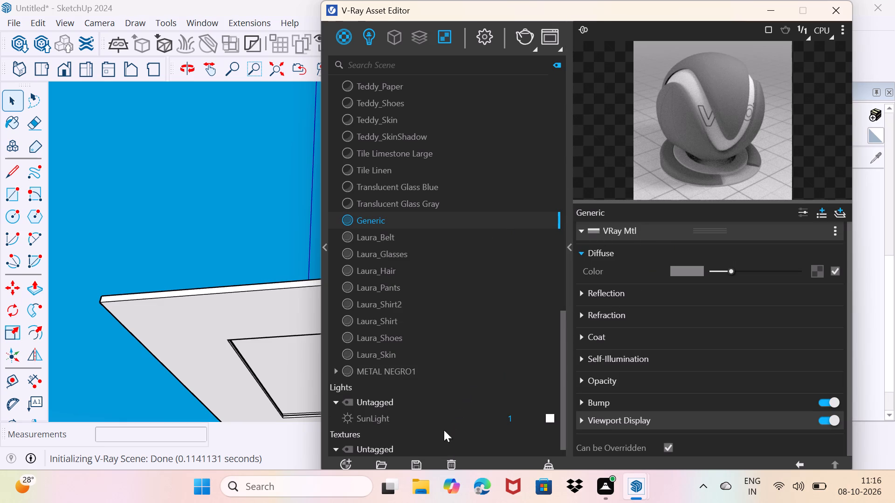
Create a new Emissive material in the V-Ray Asset Editor.
left_click(348, 464)
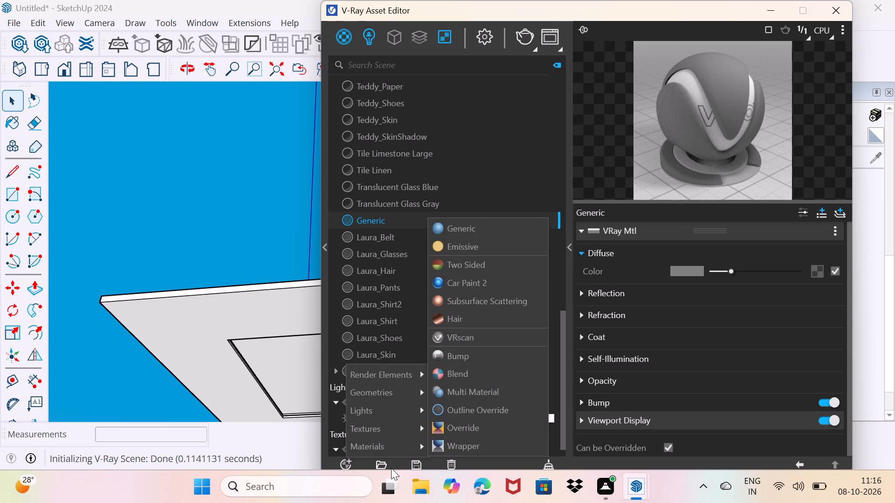
left_click(502, 242)
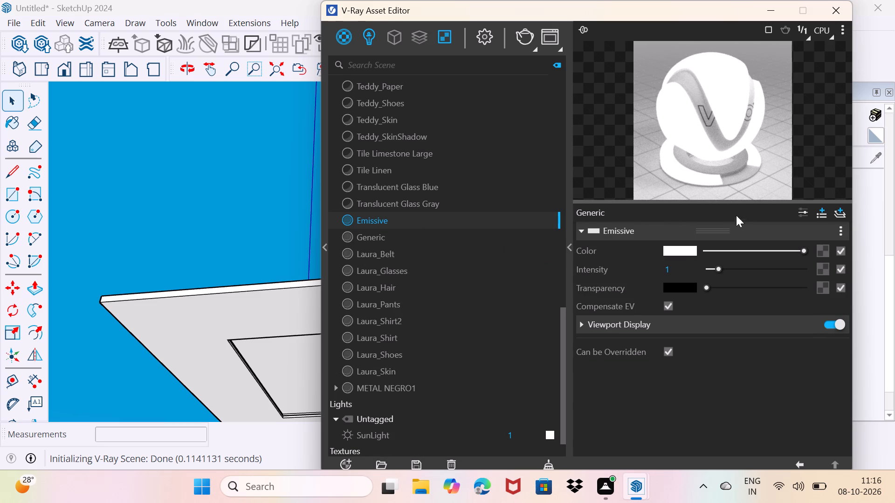
Set the Emissive material's color to a golden tan of RGB 0.855, 0.706, 0.417, then darken it slightly.
left_click(679, 249)
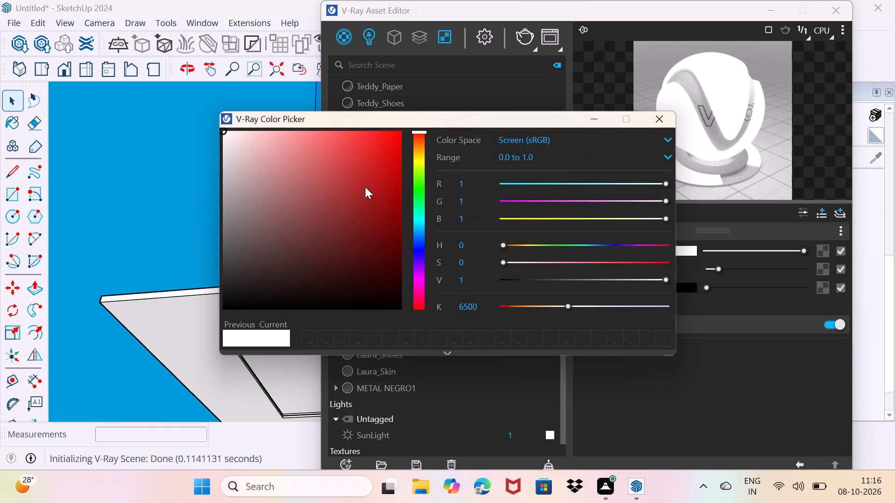
left_click(365, 187)
left_click(420, 160)
left_click(419, 151)
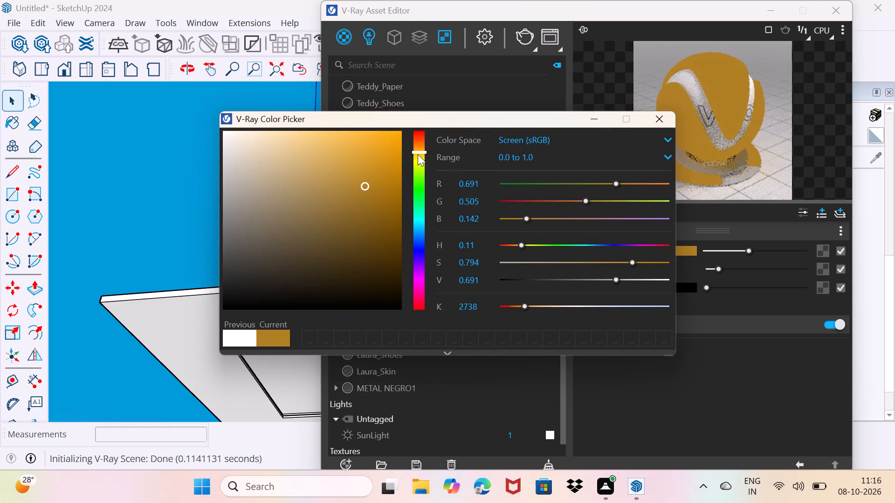
left_click_drag(359, 166, 306, 148)
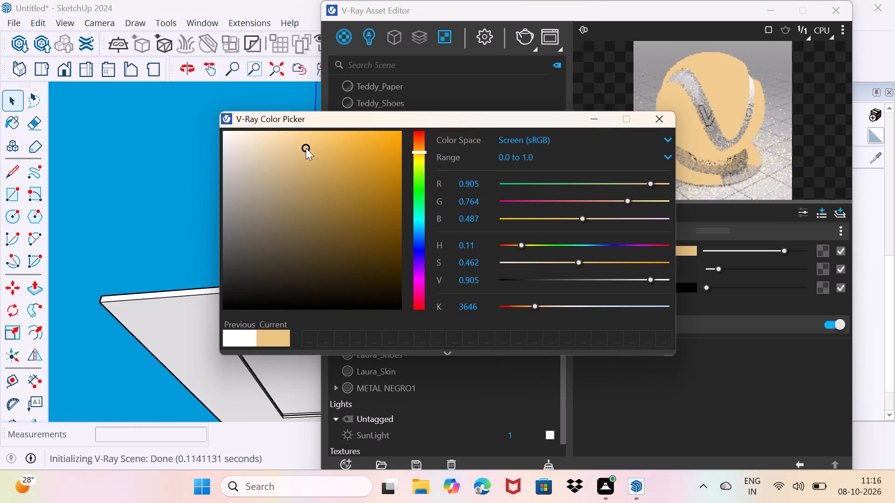
left_click_drag(306, 148, 315, 157)
left_click(315, 157)
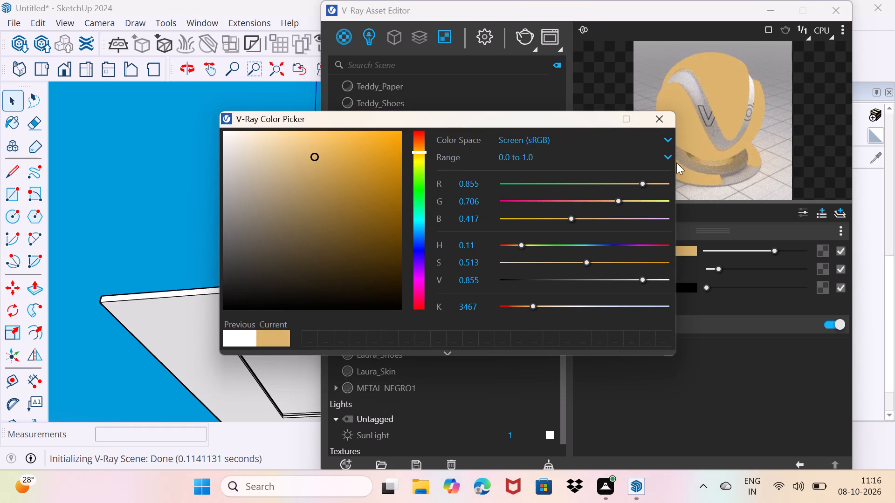
left_click(658, 123)
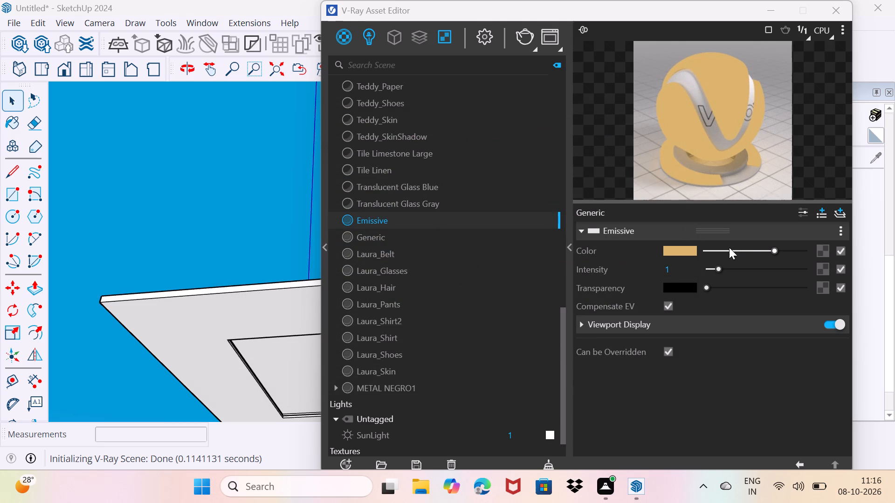
left_click(764, 250)
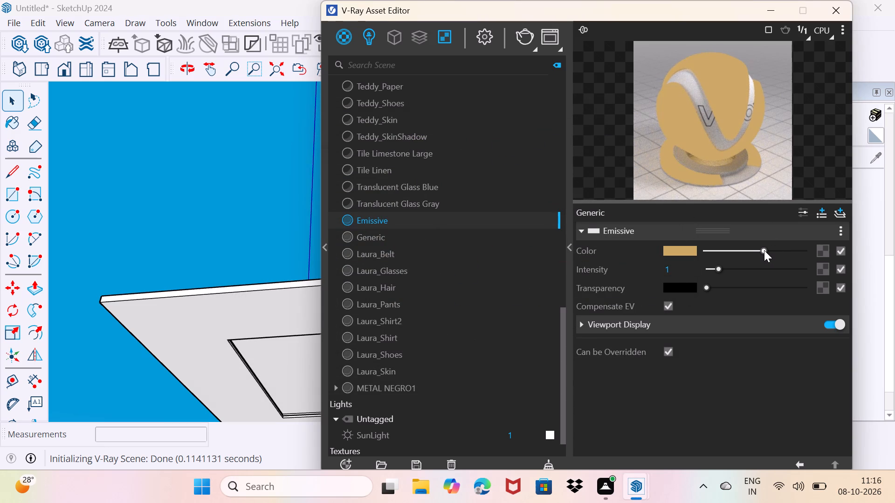
left_click(833, 13)
Paint the upper strips of two adjoining side walls of the ceiling recess with the golden tan Emissive material.
scroll(373, 381, "up", 1)
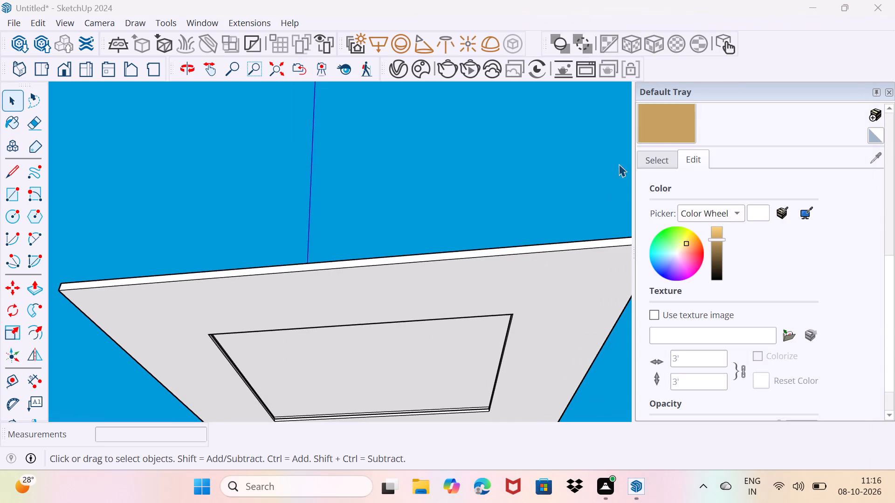
left_click(675, 124)
middle_click_drag(544, 295, 284, 352)
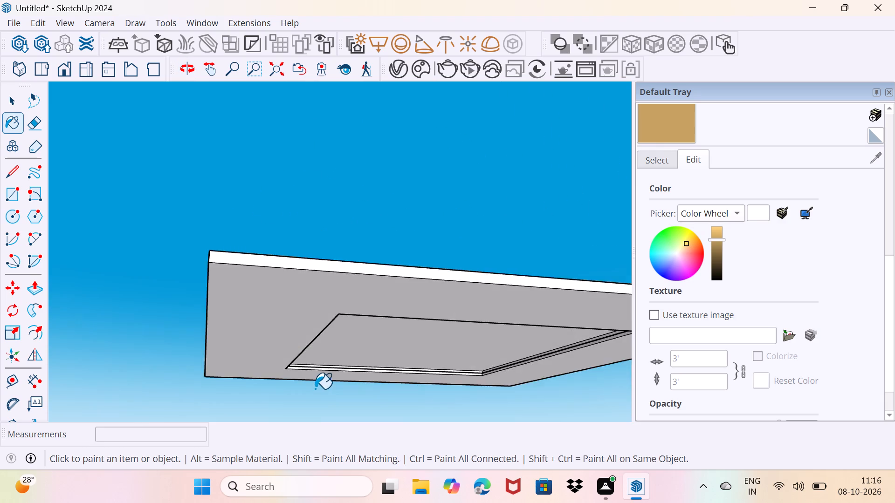
scroll(316, 387, "up", 9)
middle_click_drag(302, 311, 265, 360)
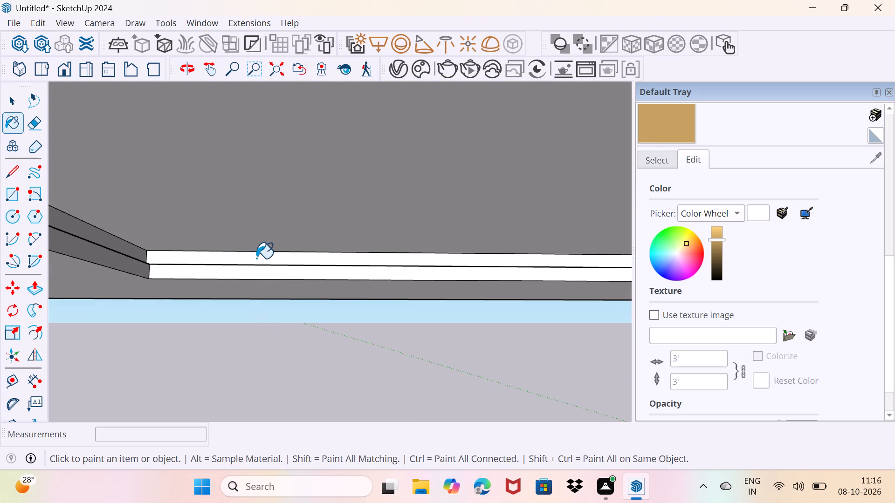
left_click(256, 258)
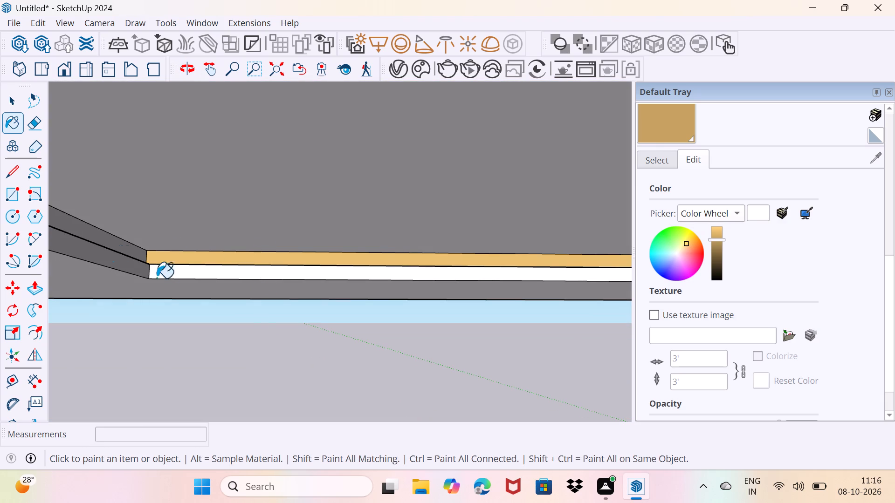
left_click(94, 233)
Paint the upper strips of the remaining two recess side walls with the same Emissive material.
scroll(139, 248, "down", 8)
middle_click_drag(158, 271, 463, 276)
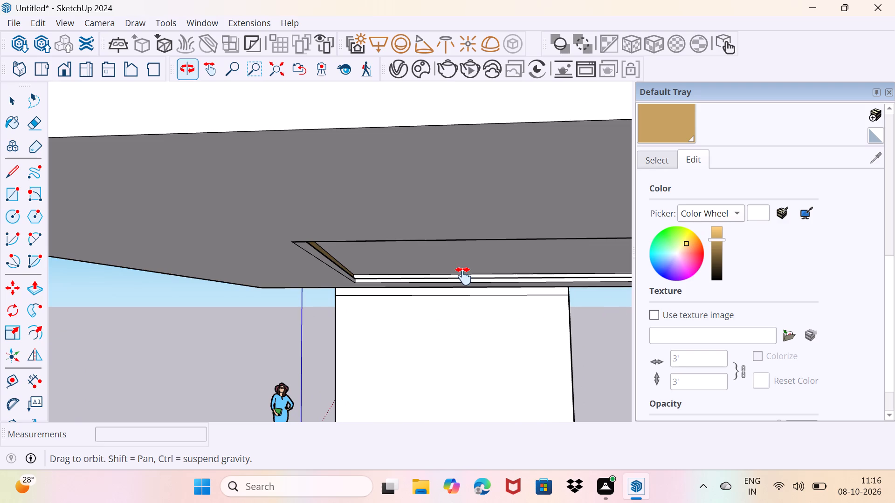
middle_click_drag(463, 276, 152, 262)
scroll(442, 279, "up", 4)
scroll(376, 238, "down", 1)
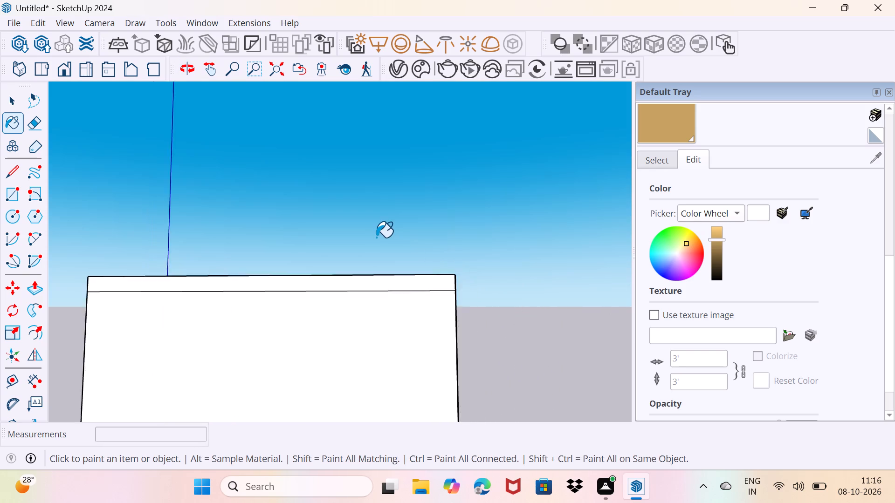
scroll(376, 238, "down", 2)
middle_click_drag(296, 201, 422, 224)
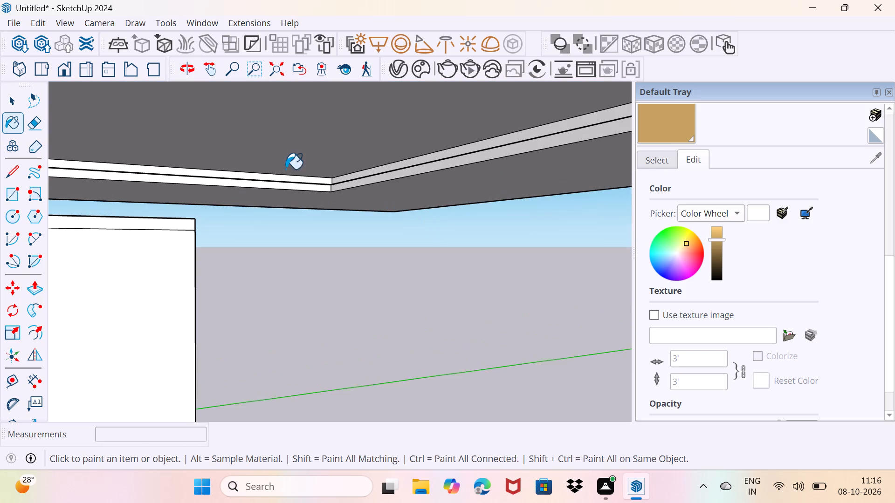
scroll(301, 181, "up", 8)
left_click(318, 175)
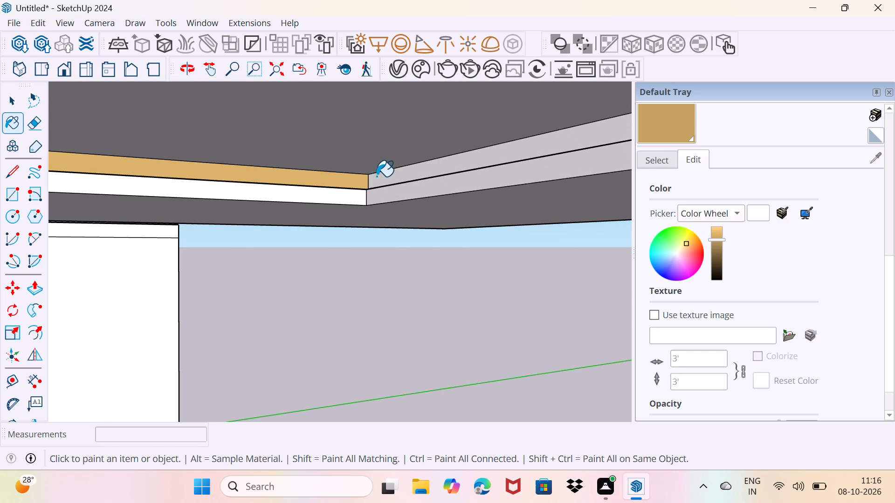
left_click(377, 177)
scroll(380, 176, "down", 20)
scroll(380, 176, "down", 3)
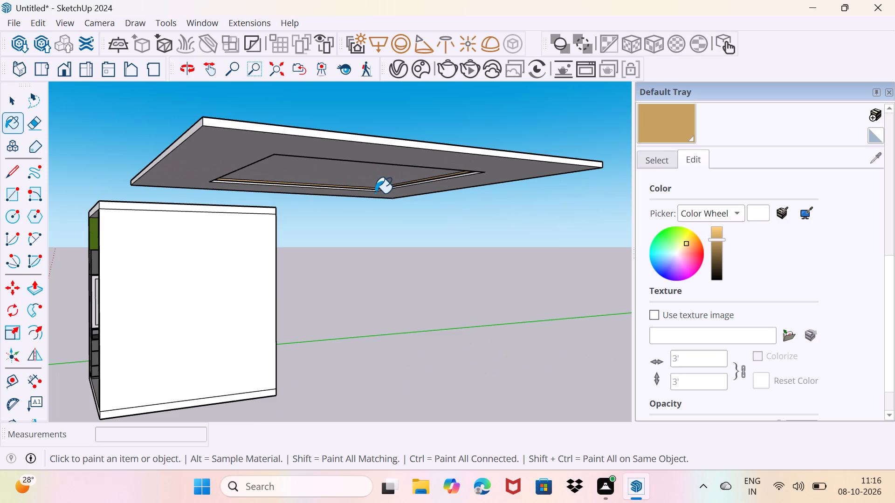
middle_click_drag(375, 193, 365, 178)
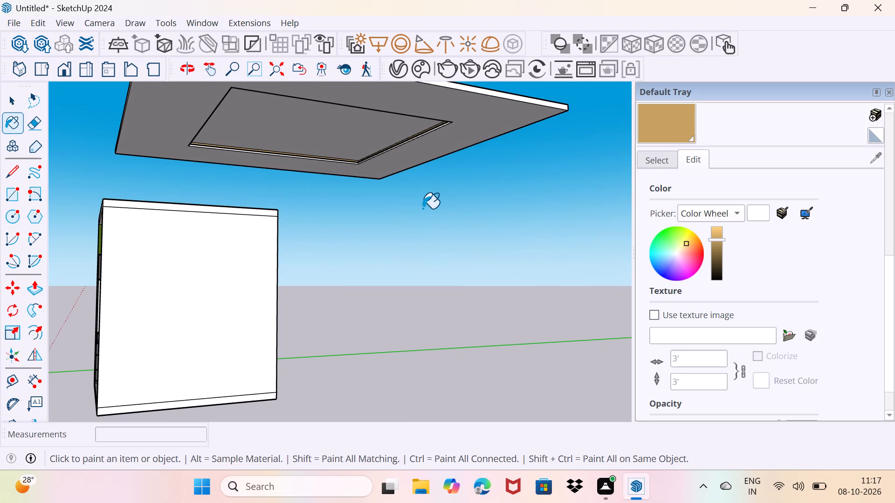
key("space")
scroll(401, 206, "down", 2)
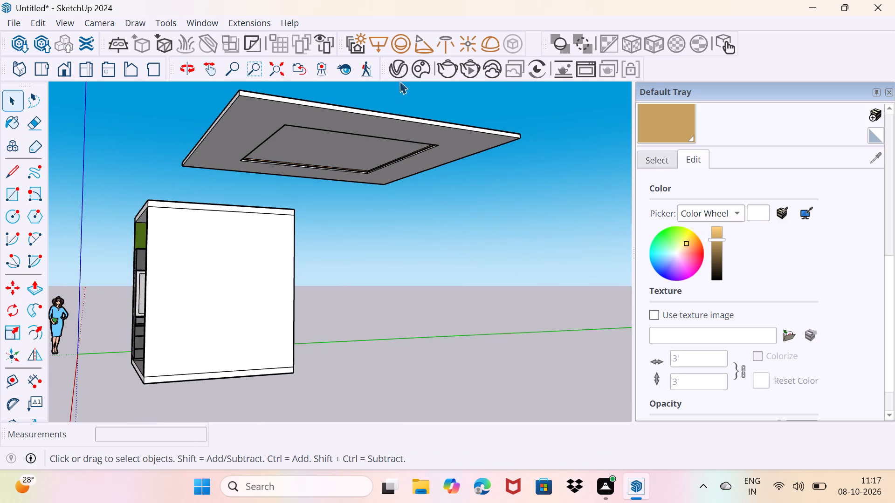
Try to browse V-Ray materials in Chaos Cosmos from the Asset Editor's material library, and open the Cosmos troubleshooting page.
left_click(399, 75)
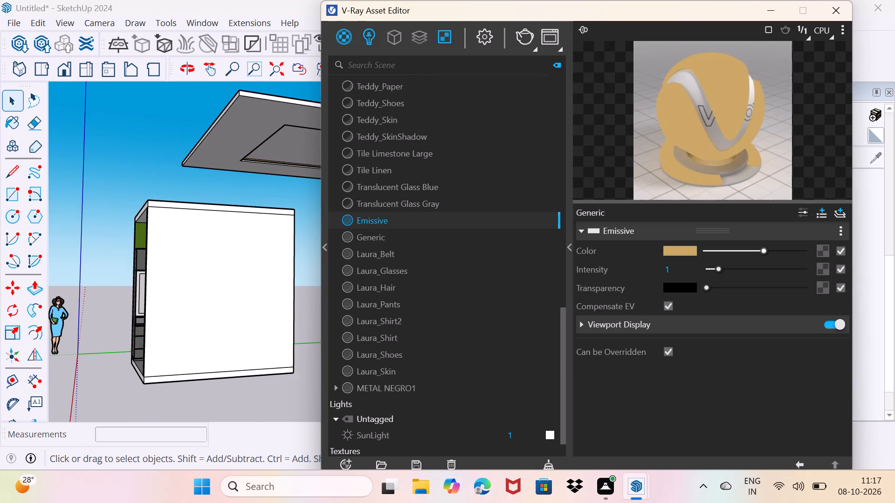
left_click(324, 246)
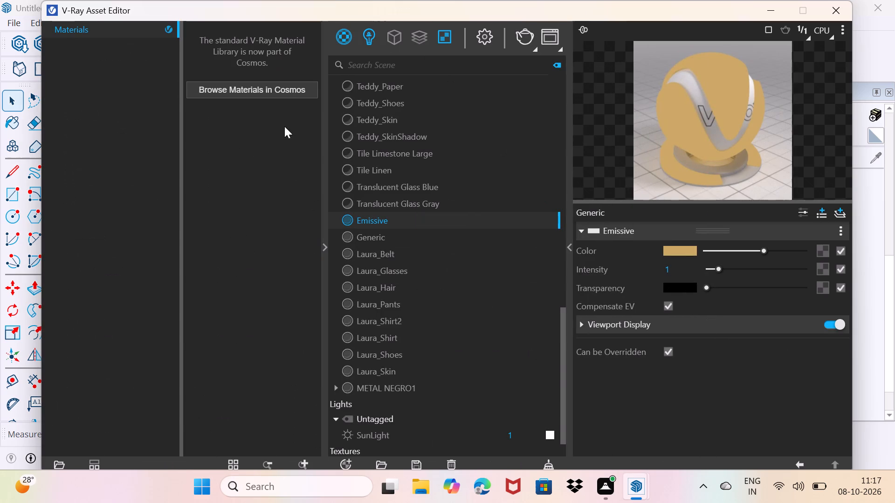
left_click(282, 92)
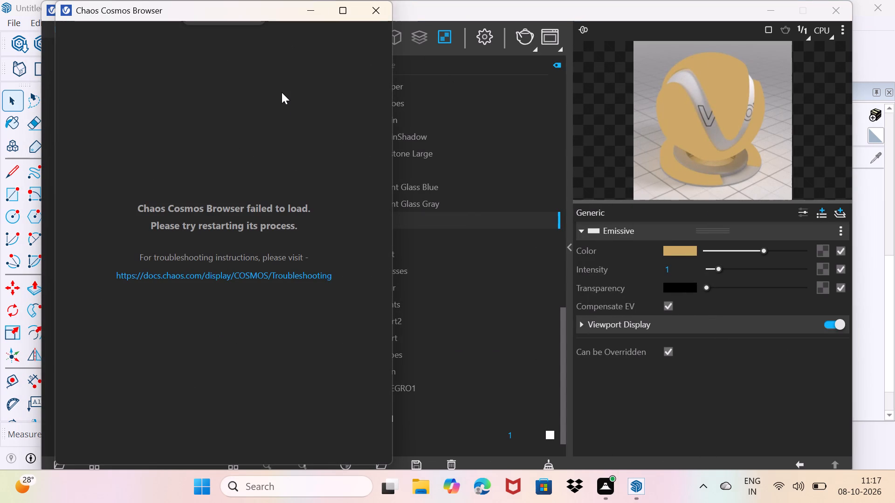
left_click(283, 278)
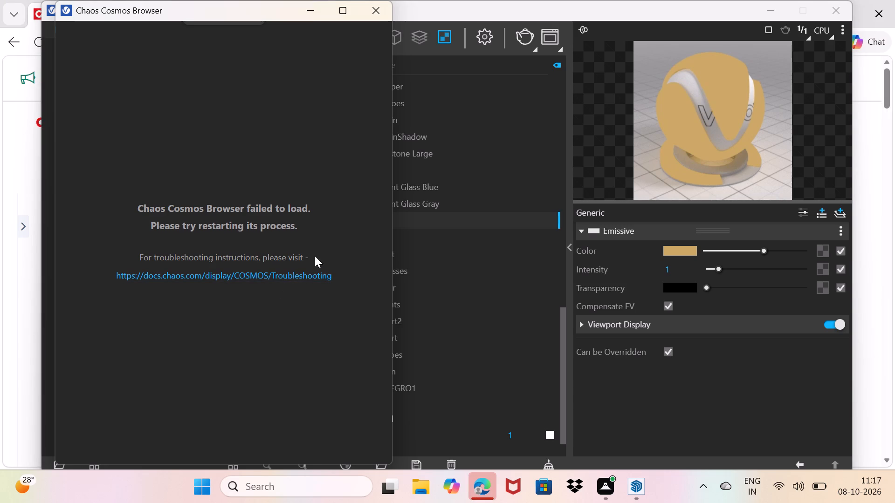
left_click(306, 275)
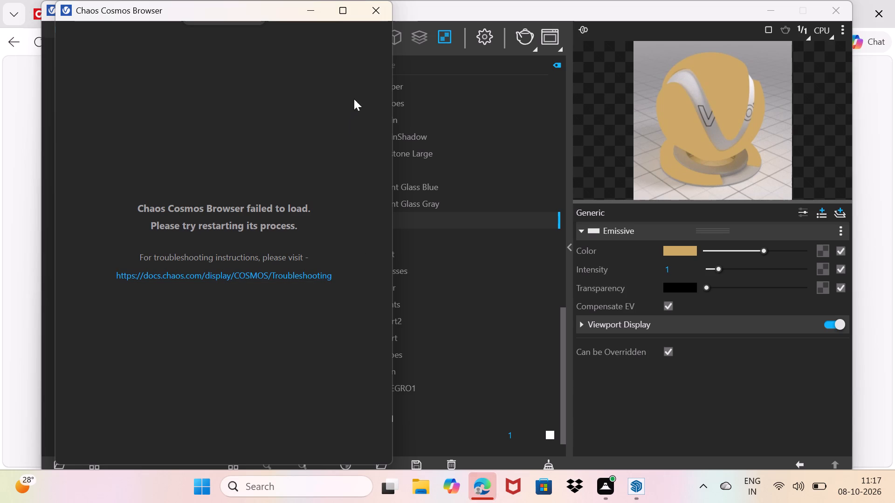
left_click(380, 8)
Retry browsing the library materials in Cosmos twice, following the troubleshooting link each time, and close the Cosmos browser.
left_click(302, 90)
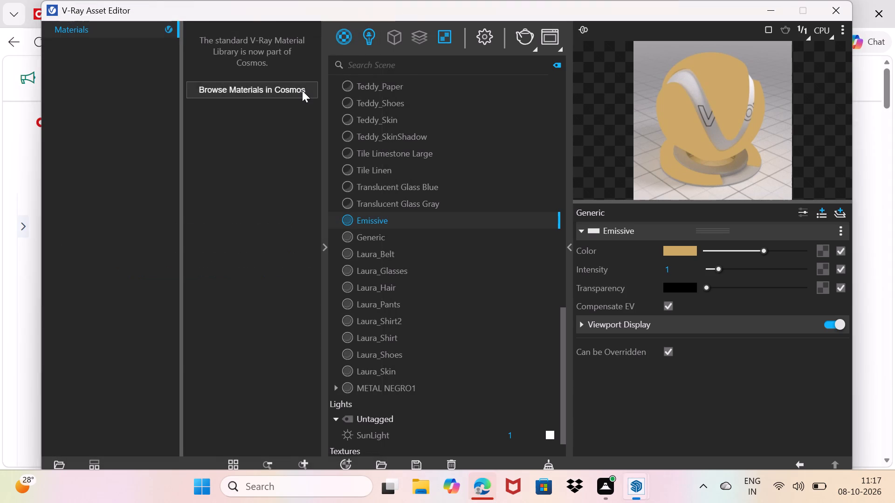
left_click(286, 272)
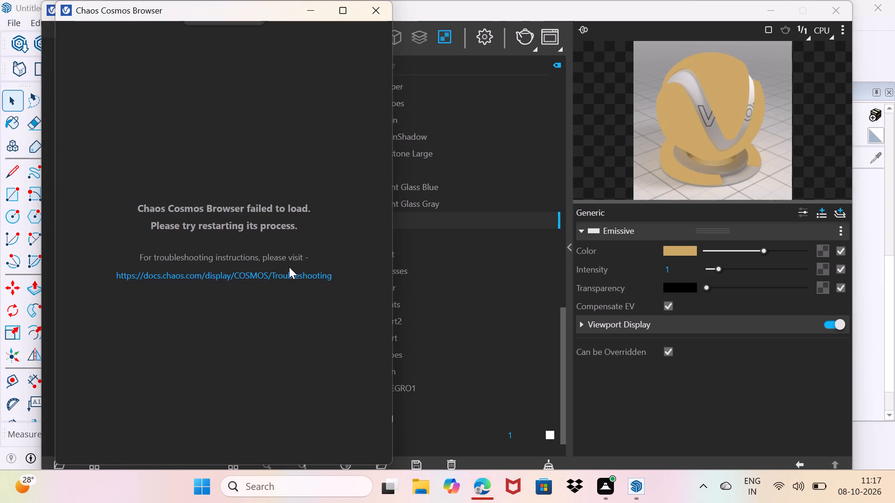
triple_click(282, 277)
left_click(282, 277)
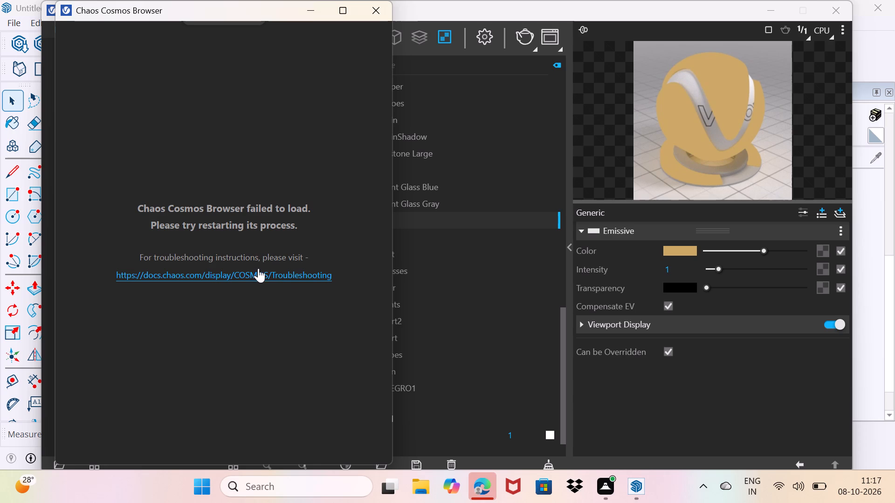
left_click(246, 284)
triple_click(249, 268)
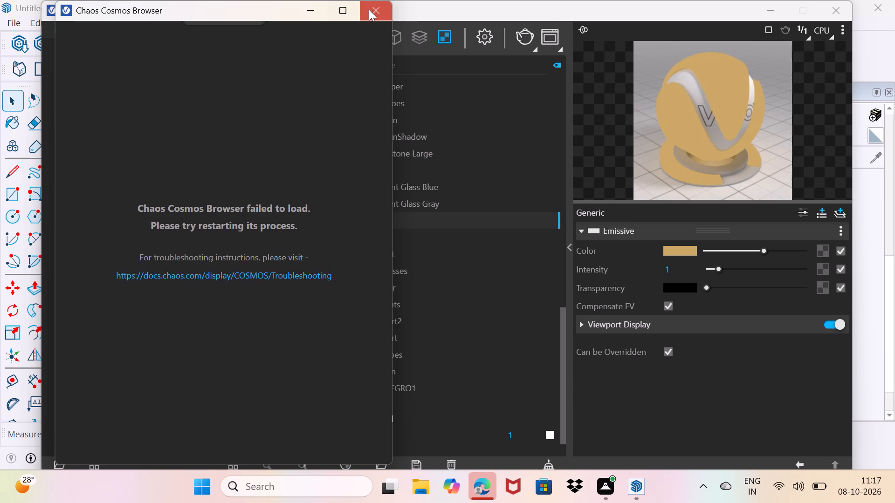
left_click(369, 9)
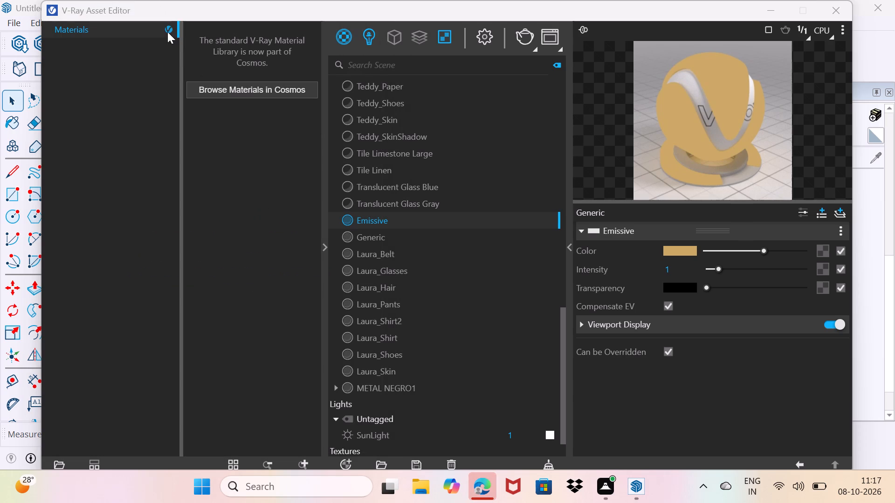
left_click(167, 32)
left_click(225, 86)
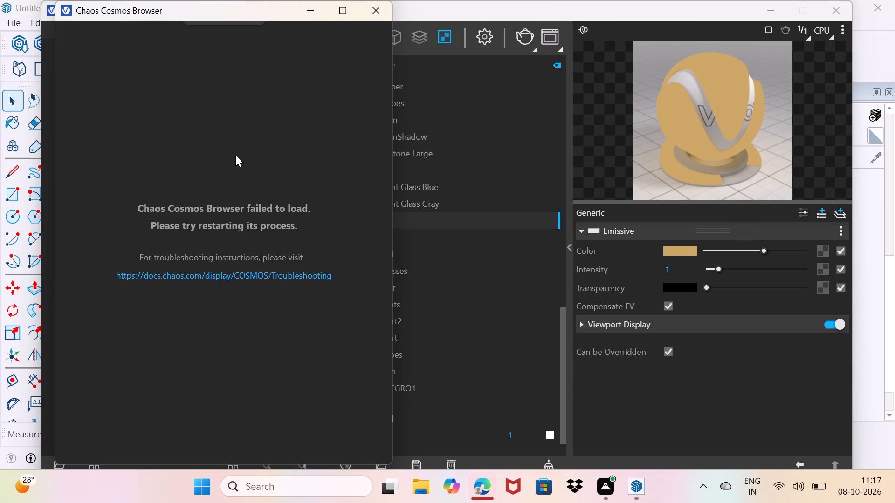
left_click(212, 274)
double_click(212, 274)
double_click(212, 274)
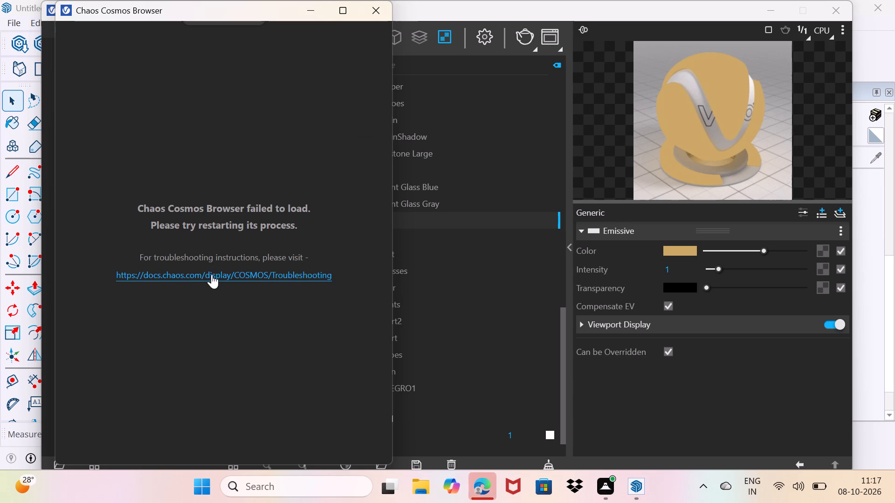
left_click(382, 10)
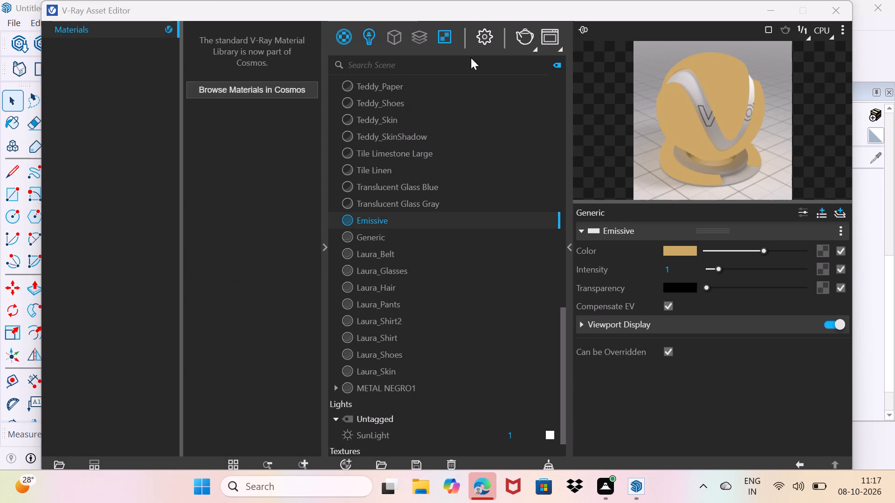
Reopen the Cosmos material browser from the Asset Editor and follow its troubleshooting link once more.
left_click(273, 91)
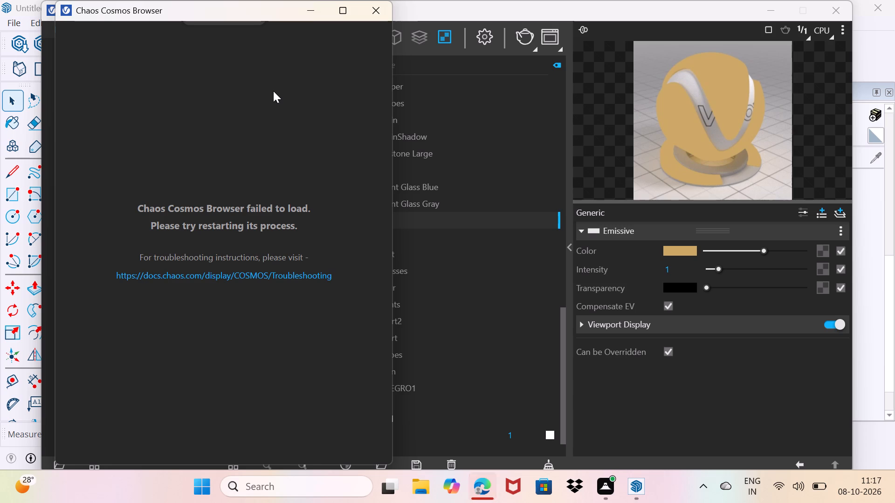
left_click(221, 280)
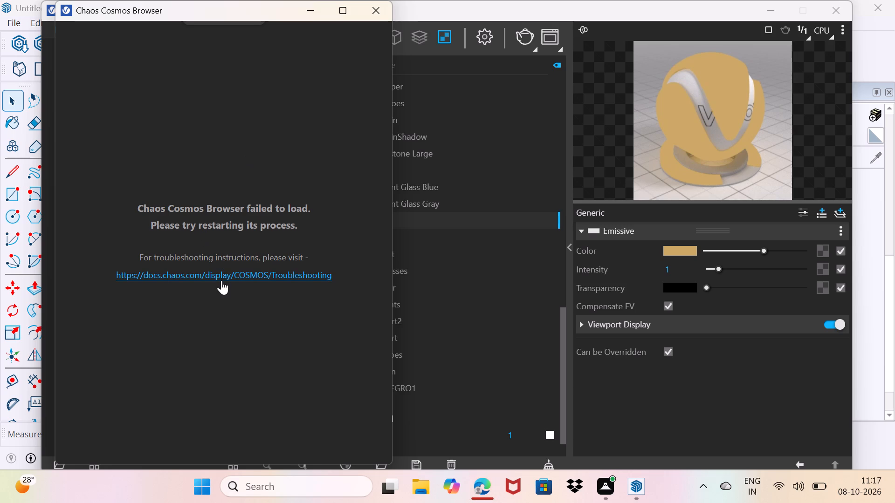
triple_click(221, 280)
double_click(221, 280)
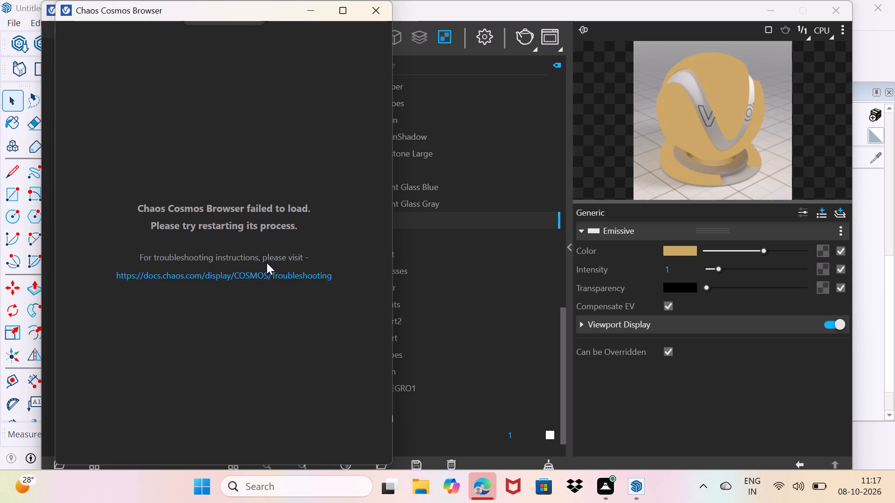
triple_click(251, 277)
left_click(251, 277)
left_click_drag(251, 277, 208, 227)
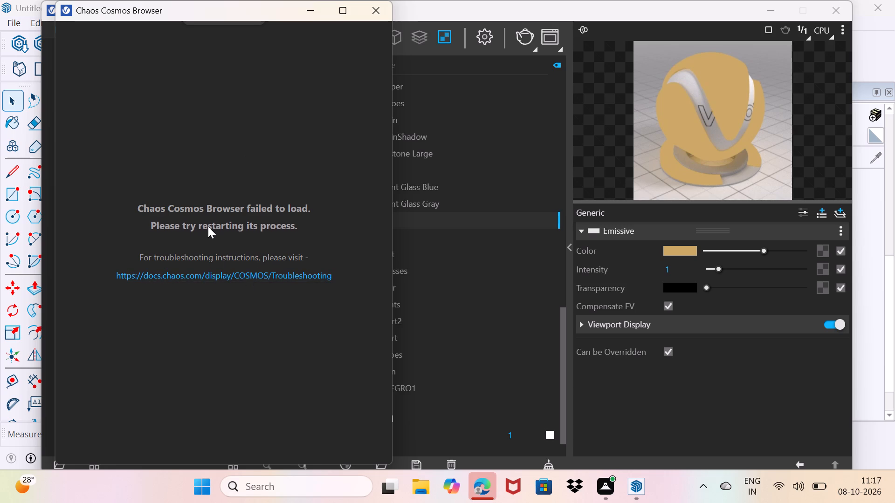
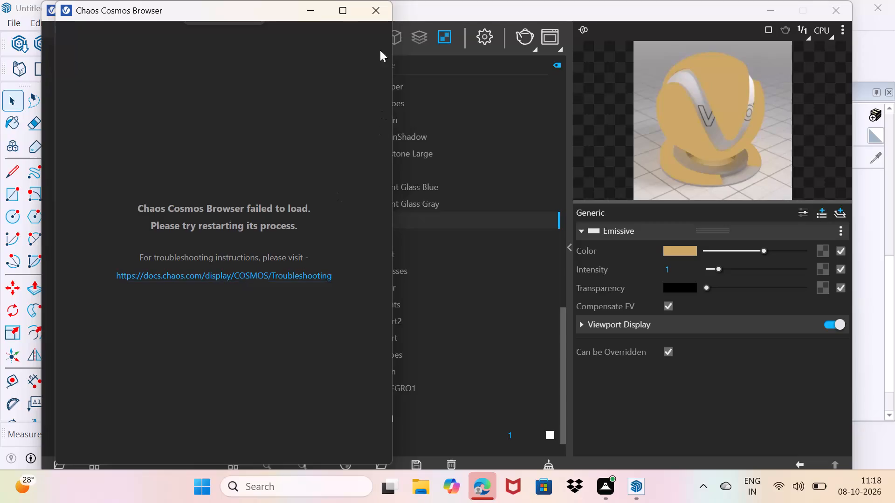
Close the Chaos Cosmos Browser and V-Ray Asset Editor, and activate the tan Emissive material for painting.
left_click(384, 5)
left_click(285, 88)
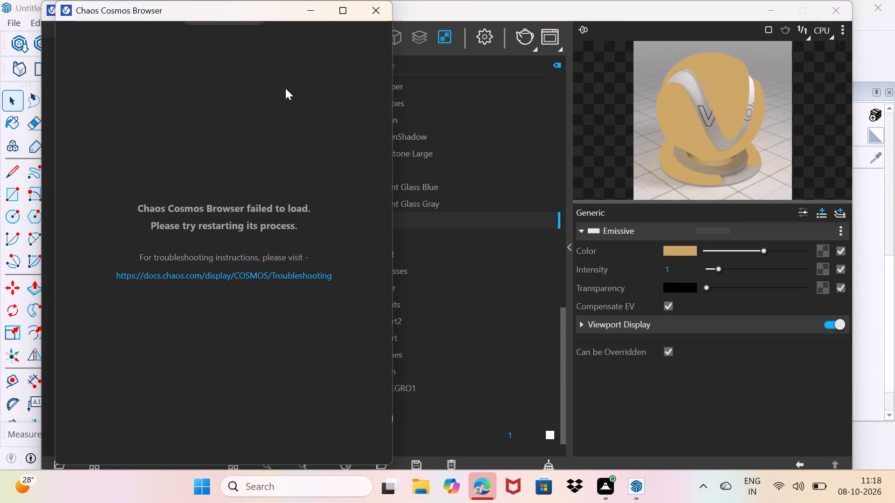
left_click(376, 8)
scroll(429, 162, "down", 2)
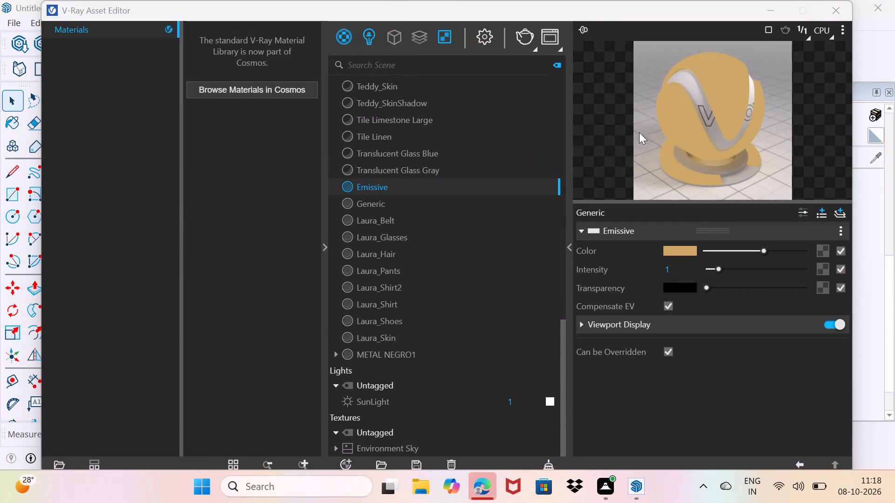
left_click(843, 7)
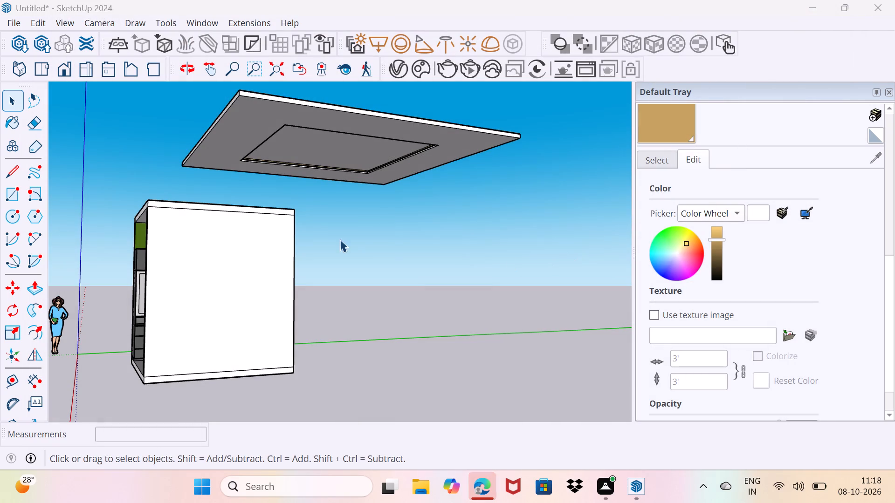
left_click(670, 118)
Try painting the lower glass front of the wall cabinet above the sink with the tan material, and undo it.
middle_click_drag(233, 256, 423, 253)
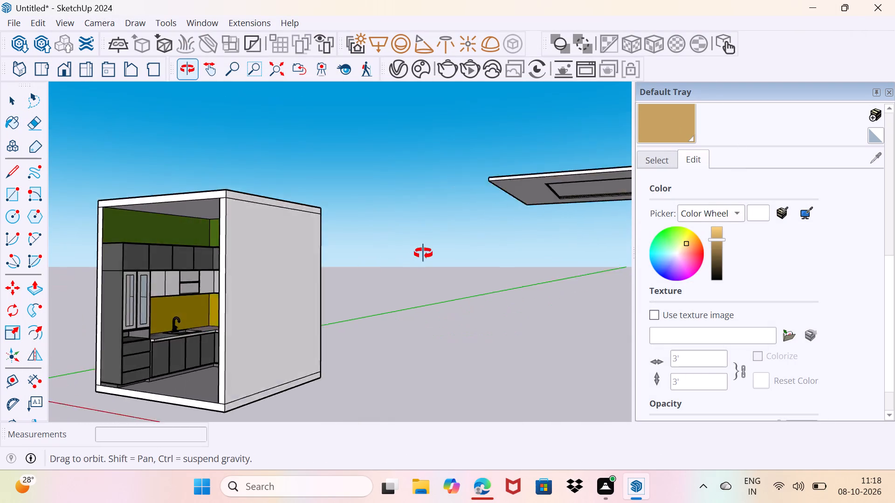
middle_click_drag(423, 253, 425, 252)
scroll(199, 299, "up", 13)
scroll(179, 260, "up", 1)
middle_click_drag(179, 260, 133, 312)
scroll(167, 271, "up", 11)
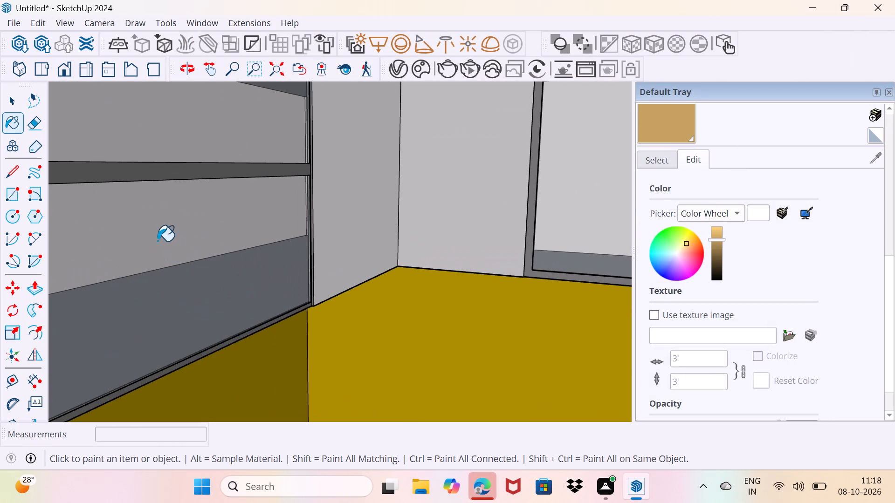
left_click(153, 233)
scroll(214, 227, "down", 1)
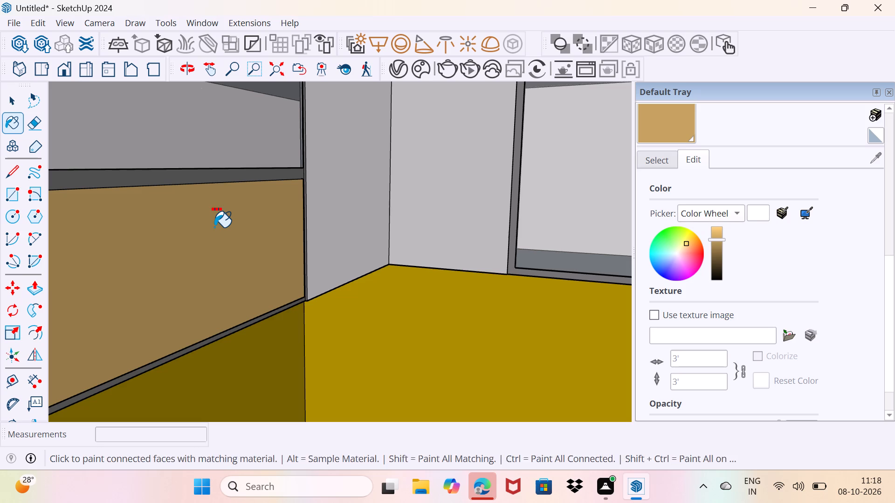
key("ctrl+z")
Paint the interior back face behind the glass of the wall cabinet above the sink with the tan Emissive material.
scroll(214, 227, "down", 17)
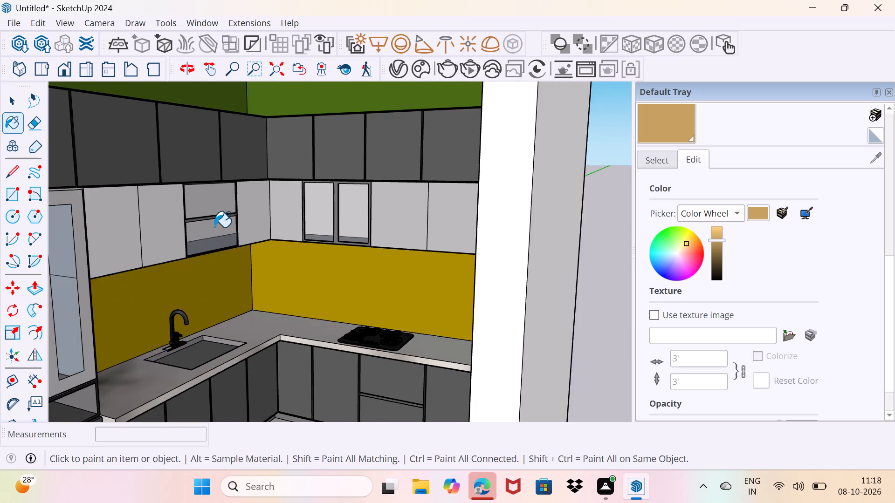
middle_click_drag(214, 227, 237, 235)
scroll(212, 211, "up", 8)
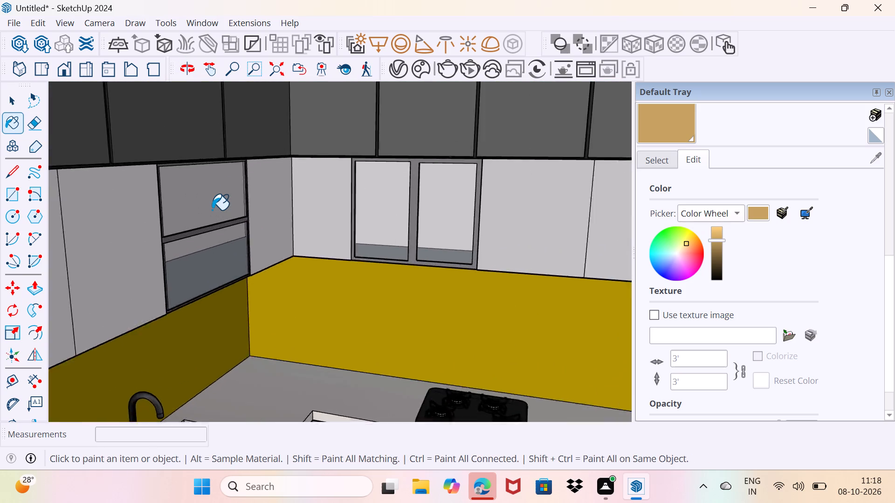
scroll(212, 210, "up", 20)
scroll(212, 210, "up", 14)
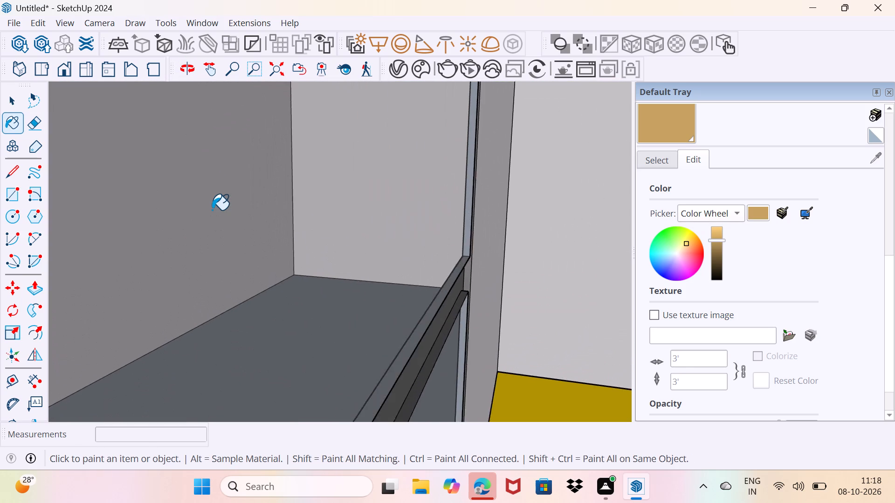
scroll(212, 210, "up", 20)
scroll(212, 210, "up", 14)
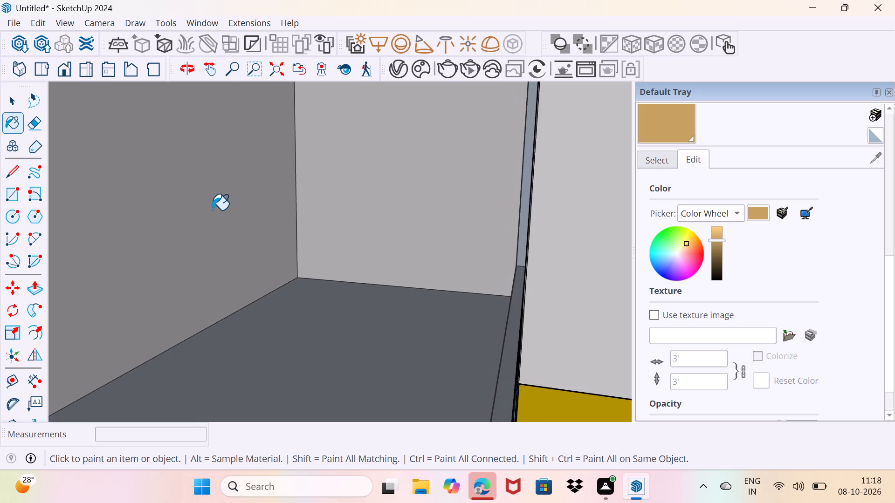
scroll(212, 210, "up", 18)
scroll(212, 210, "down", 2)
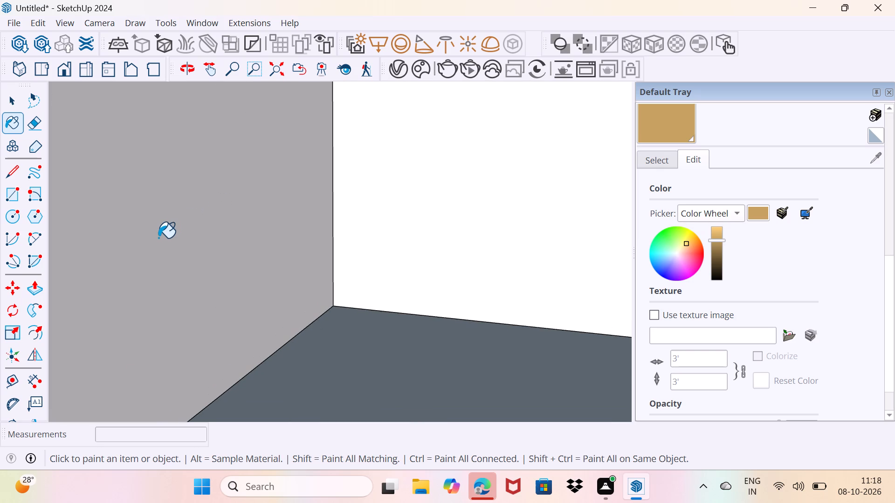
left_click(156, 240)
scroll(156, 240, "down", 20)
scroll(156, 240, "down", 1)
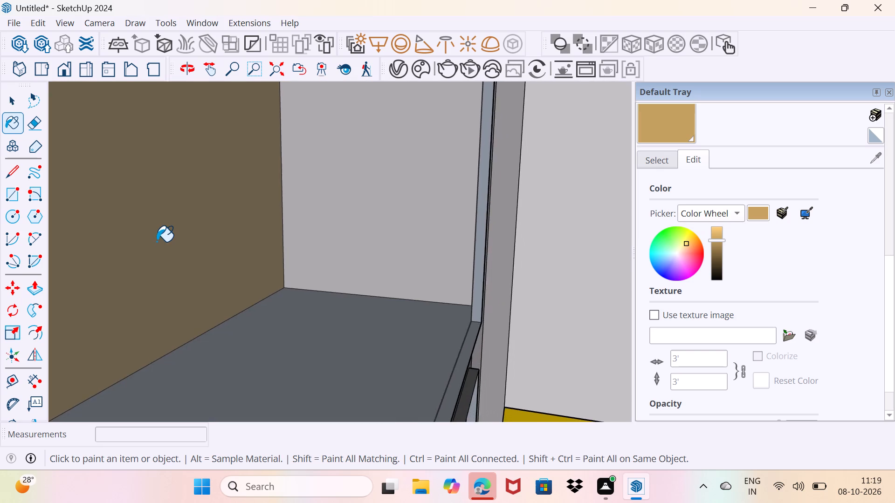
scroll(157, 242, "down", 20)
scroll(157, 242, "down", 17)
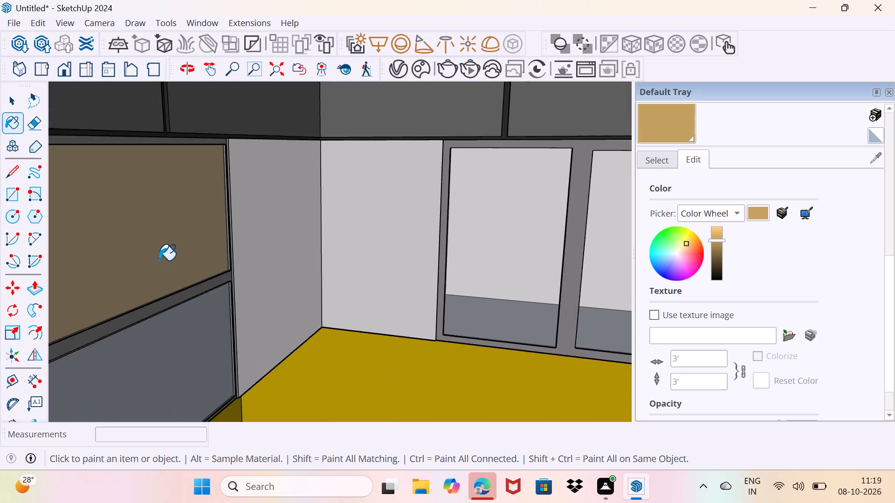
scroll(159, 260, "down", 16)
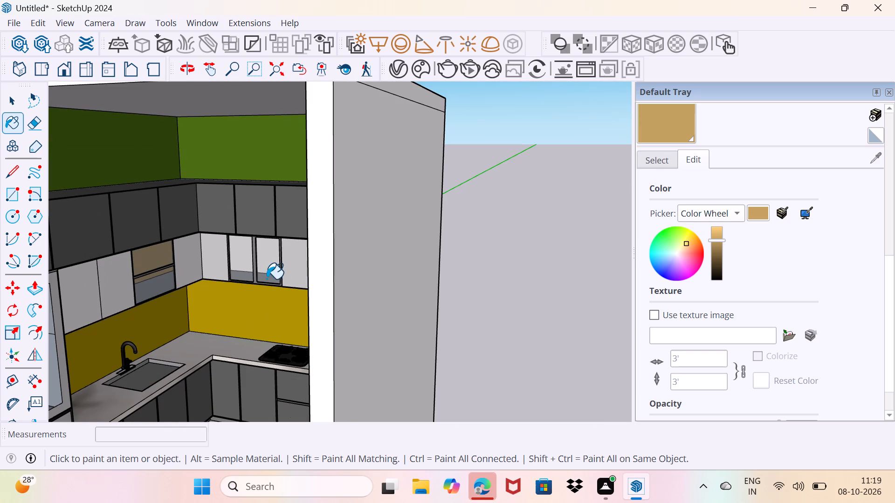
Paint the interior back face behind the two glass doors of the wall cabinet near the hob with the tan Emissive material.
scroll(266, 277, "up", 20)
scroll(266, 277, "up", 4)
scroll(327, 199, "up", 4)
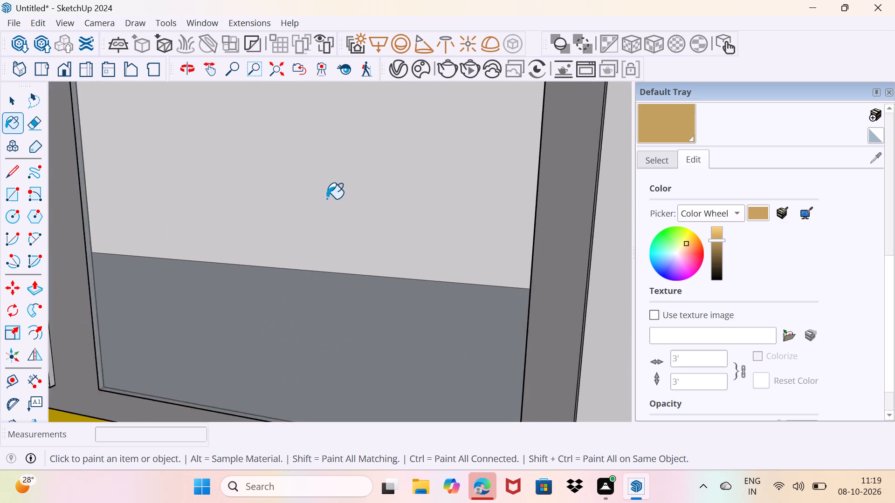
scroll(327, 199, "up", 20)
scroll(327, 199, "up", 14)
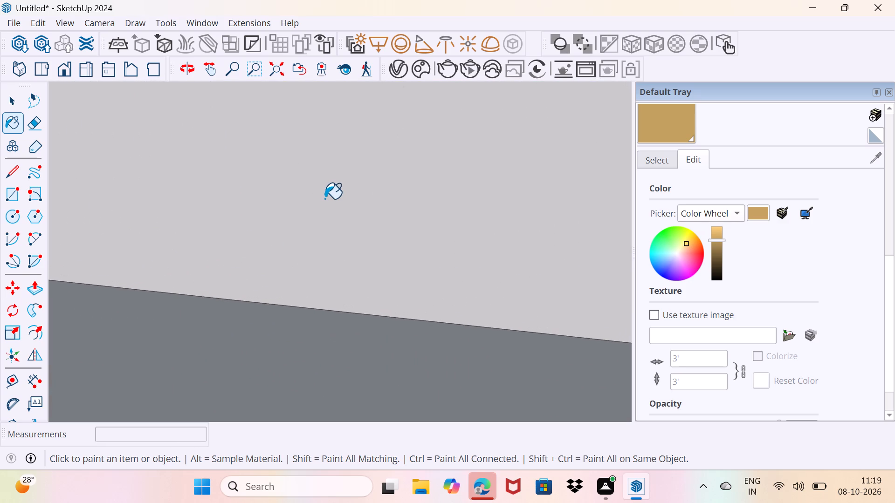
scroll(325, 199, "up", 20)
scroll(325, 199, "up", 13)
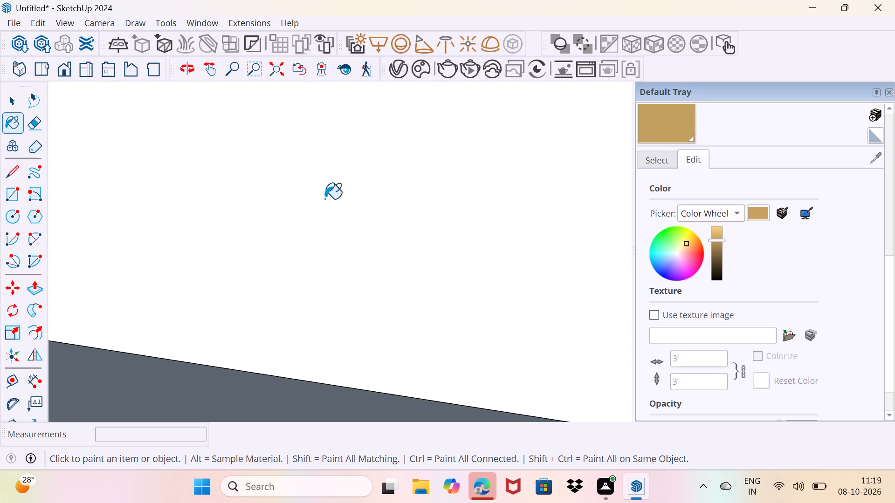
scroll(325, 199, "down", 2)
left_click(325, 199)
scroll(326, 199, "down", 19)
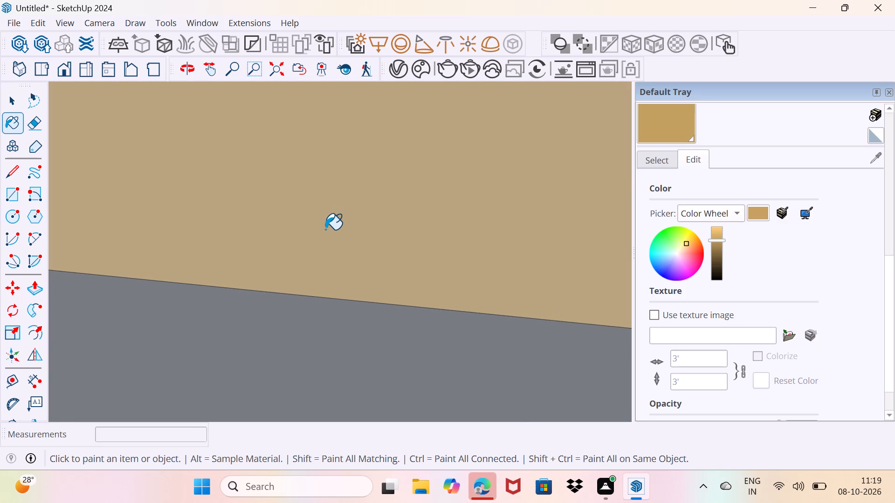
scroll(325, 230, "down", 20)
scroll(325, 230, "down", 18)
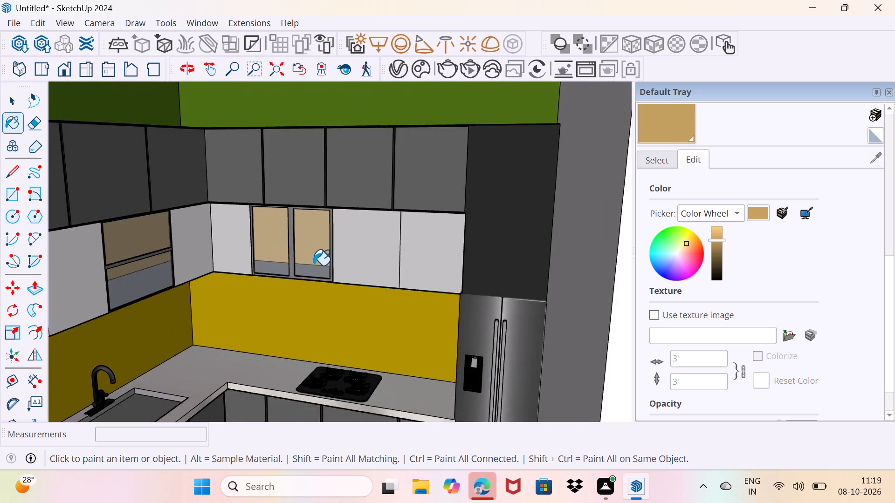
scroll(313, 265, "down", 9)
Paint the interior face behind the glass doors of the tall cabinet with the tan Emissive material.
middle_click(313, 265)
middle_click_drag(177, 308, 78, 265)
scroll(149, 302, "up", 12)
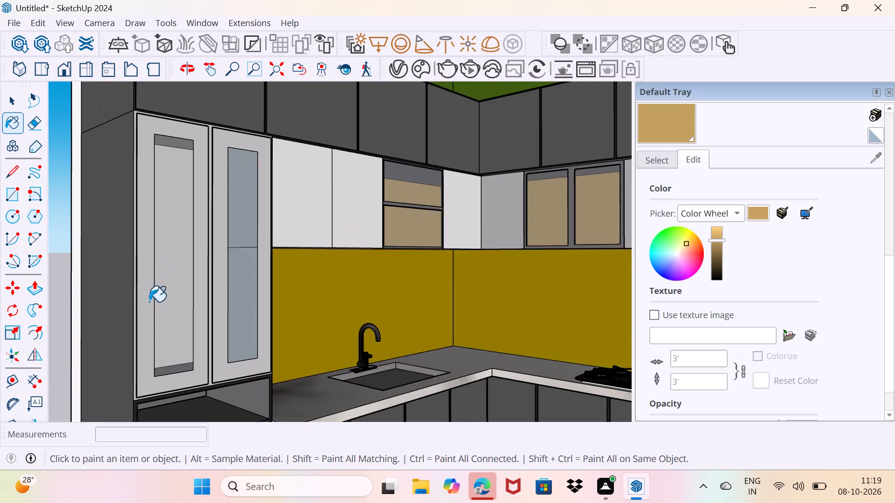
middle_click_drag(149, 302, 63, 319)
middle_click_drag(84, 314, 156, 314)
scroll(163, 307, "down", 4)
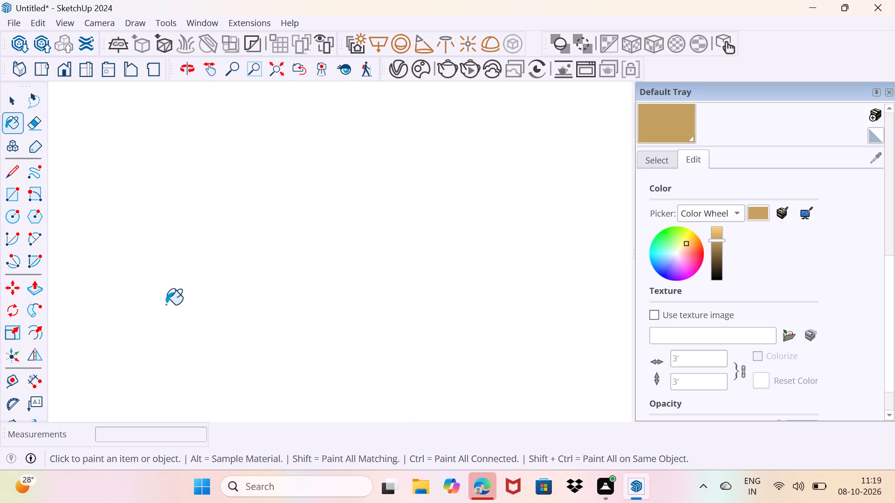
scroll(184, 287, "down", 11)
scroll(121, 278, "down", 10)
scroll(78, 298, "up", 1)
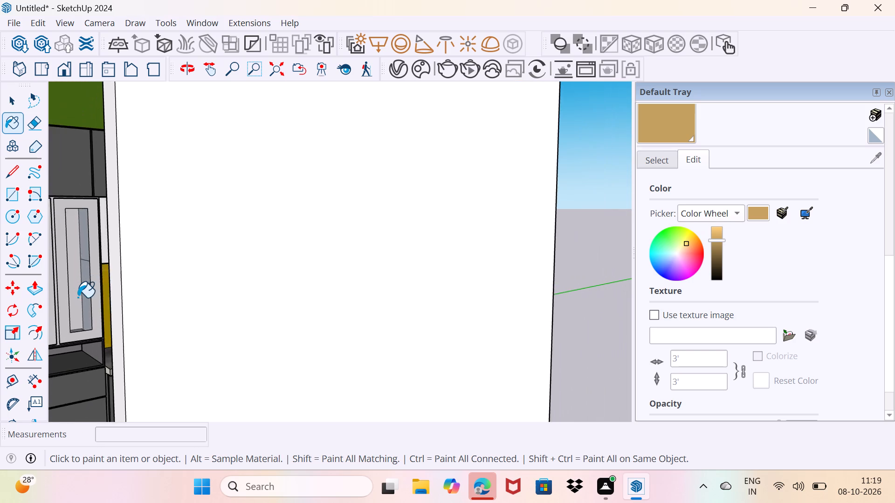
middle_click_drag(78, 298, 294, 245)
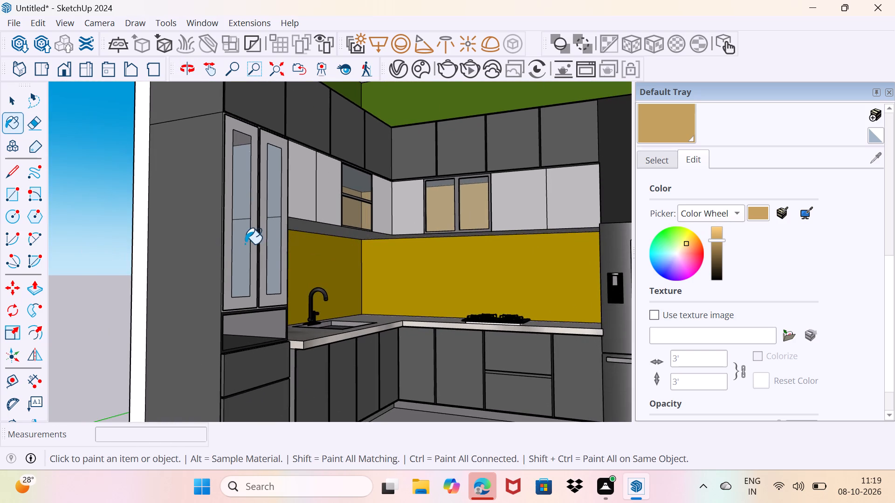
scroll(244, 240, "up", 13)
middle_click_drag(242, 239, 172, 252)
scroll(145, 246, "up", 3)
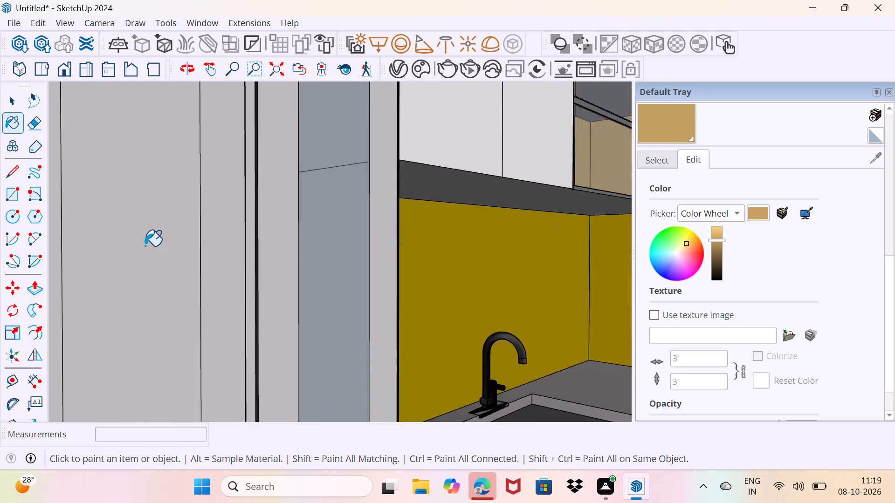
scroll(145, 246, "up", 20)
scroll(145, 246, "up", 16)
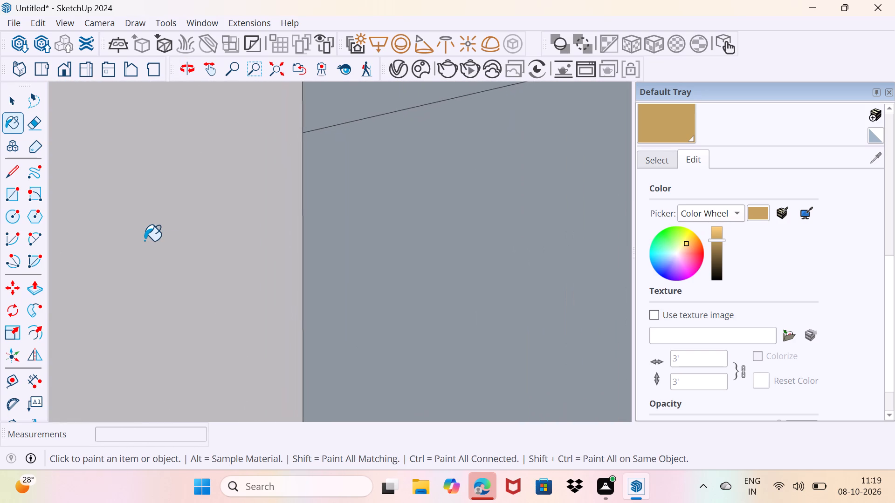
scroll(145, 241, "up", 20)
scroll(145, 241, "up", 16)
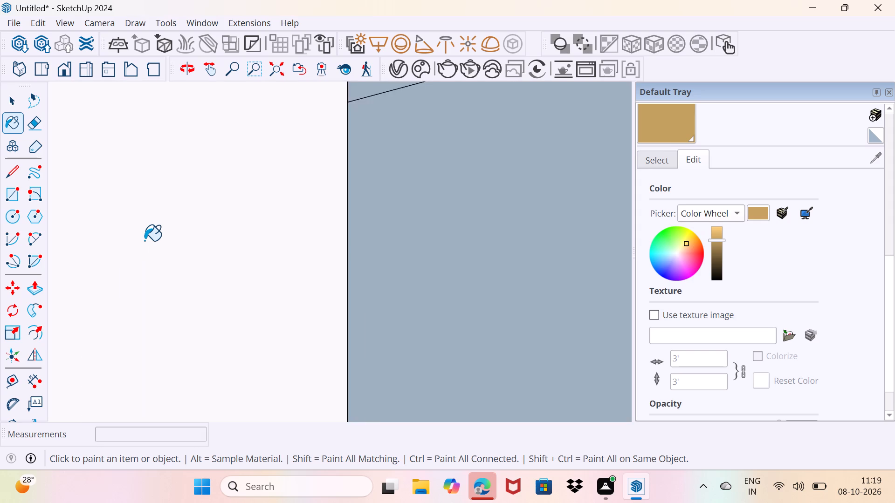
scroll(145, 241, "up", 1)
left_click(145, 241)
scroll(151, 241, "down", 20)
scroll(151, 241, "down", 4)
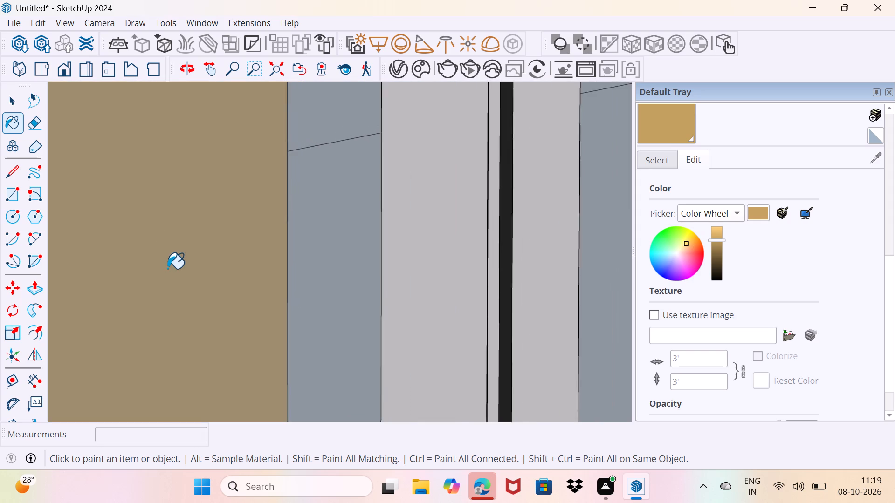
scroll(167, 269, "down", 20)
scroll(167, 269, "down", 18)
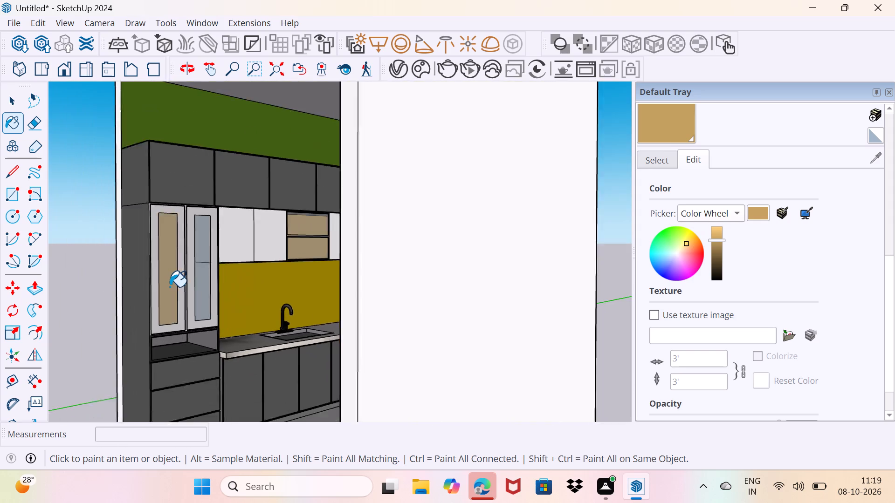
scroll(170, 287, "down", 4)
Leave the Paint Bucket and examine the painted cabinets and the underside of the detached ceiling panel from outside the room.
middle_click_drag(173, 289, 316, 327)
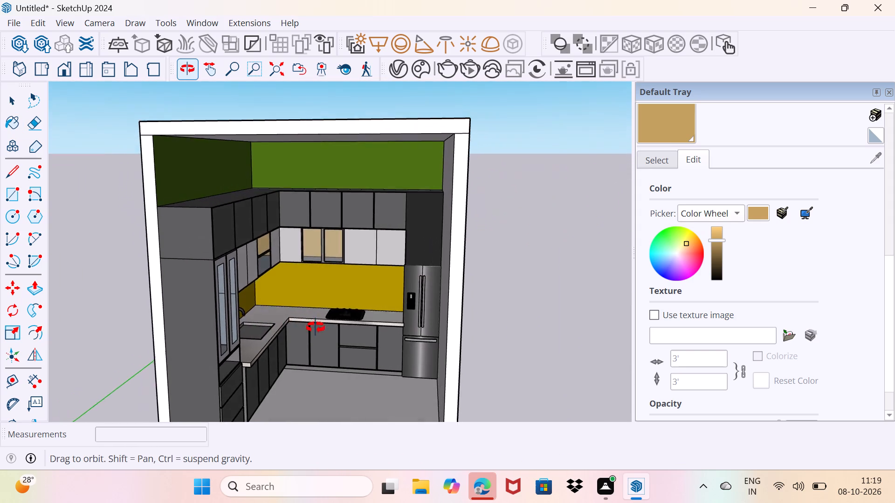
middle_click_drag(316, 327, 354, 323)
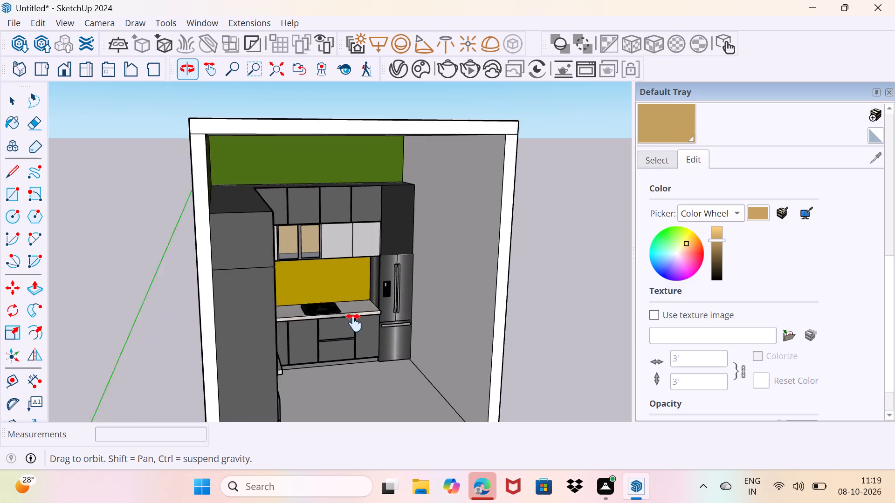
middle_click_drag(354, 323, 195, 292)
middle_click_drag(481, 239, 397, 251)
scroll(436, 245, "down", 4)
key("space")
scroll(474, 243, "down", 2)
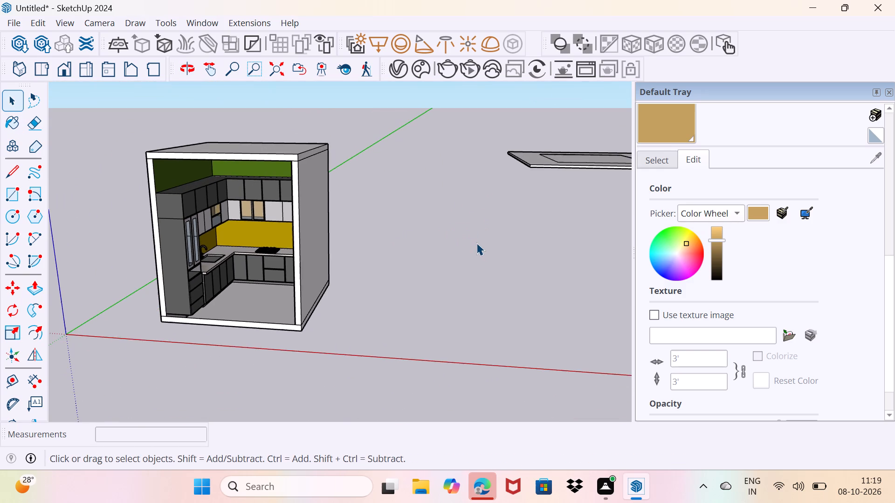
middle_click_drag(493, 243, 197, 191, "shift")
middle_click_drag(554, 249, 457, 226)
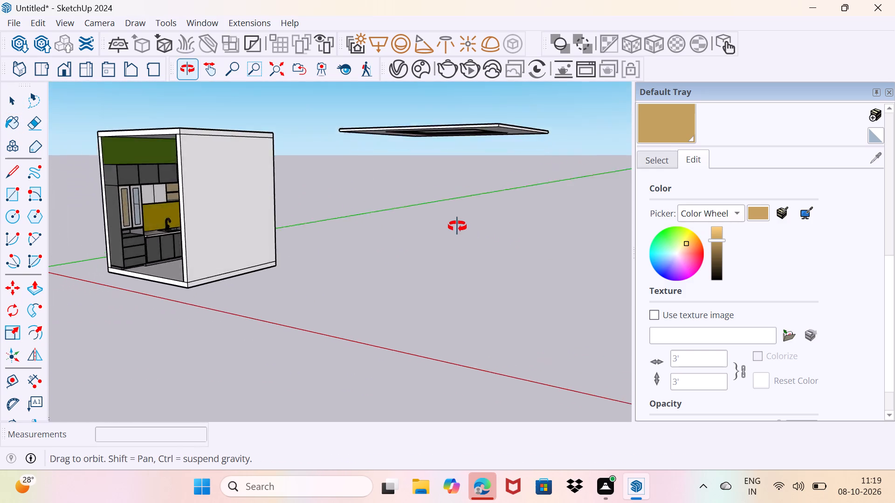
middle_click_drag(457, 226, 452, 197)
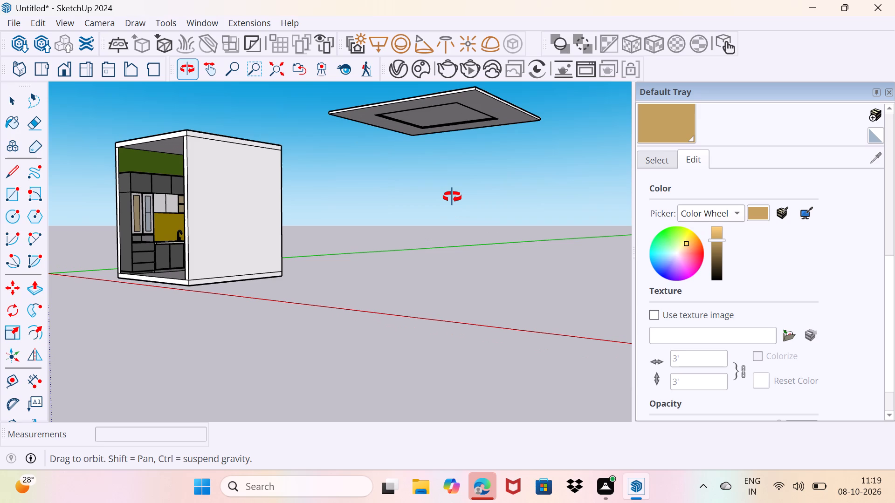
middle_click_drag(452, 197, 532, 135)
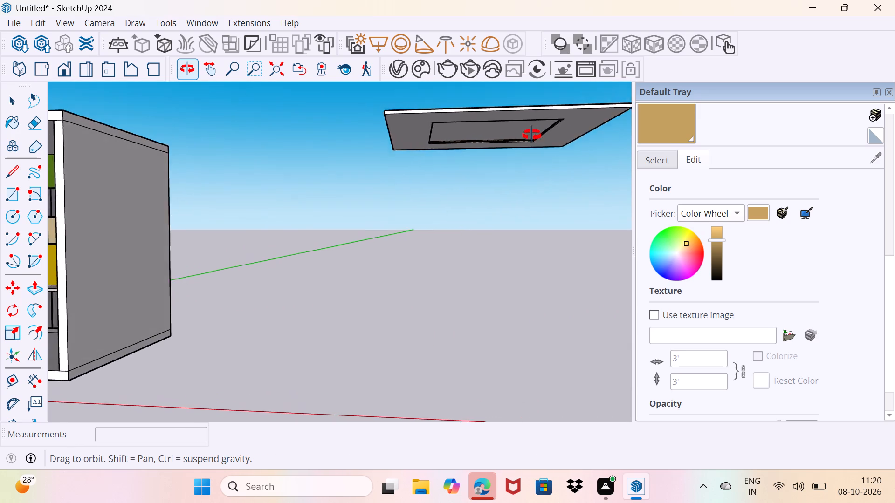
middle_click_drag(532, 135, 525, 137)
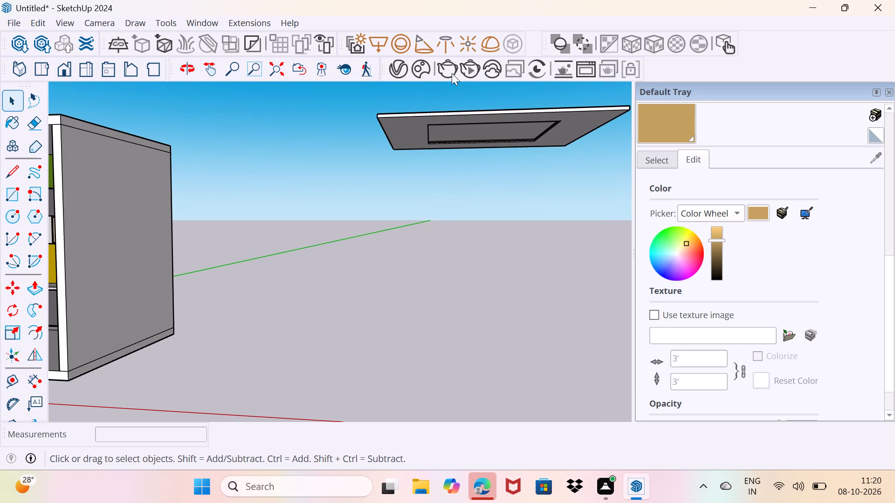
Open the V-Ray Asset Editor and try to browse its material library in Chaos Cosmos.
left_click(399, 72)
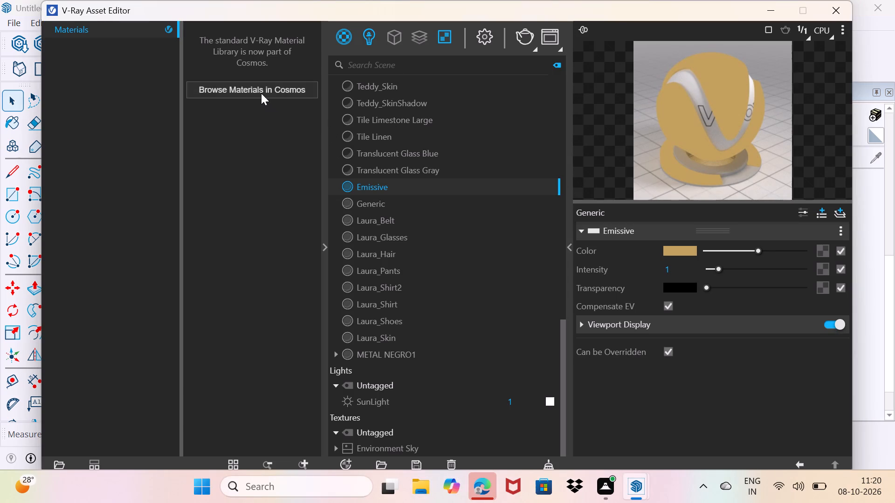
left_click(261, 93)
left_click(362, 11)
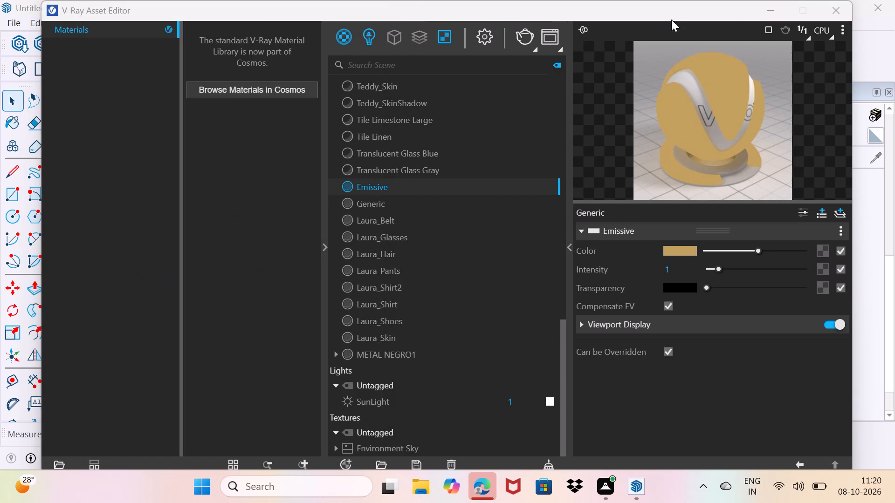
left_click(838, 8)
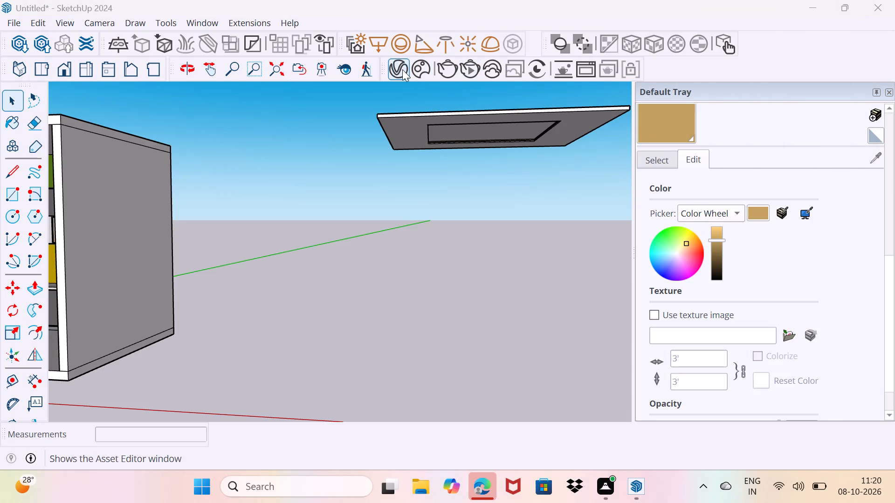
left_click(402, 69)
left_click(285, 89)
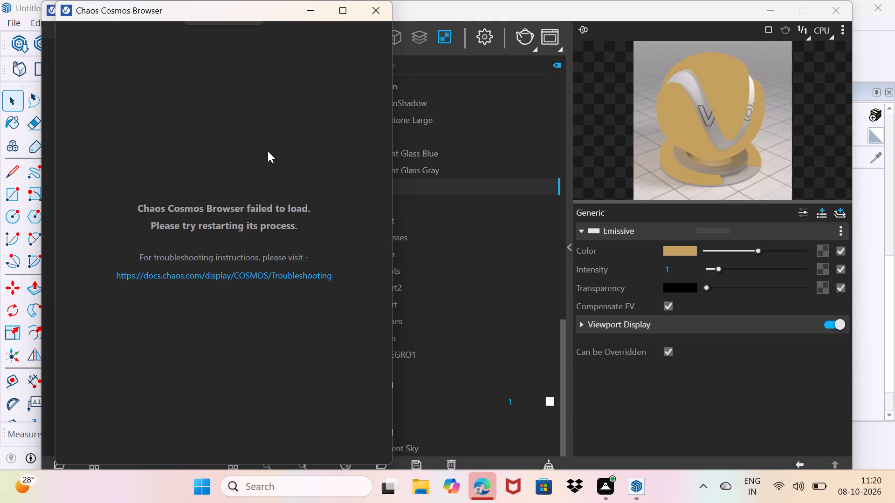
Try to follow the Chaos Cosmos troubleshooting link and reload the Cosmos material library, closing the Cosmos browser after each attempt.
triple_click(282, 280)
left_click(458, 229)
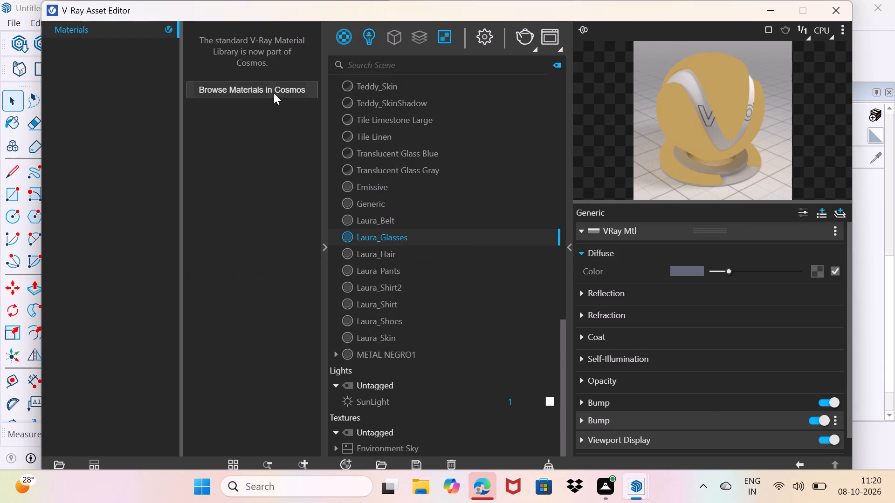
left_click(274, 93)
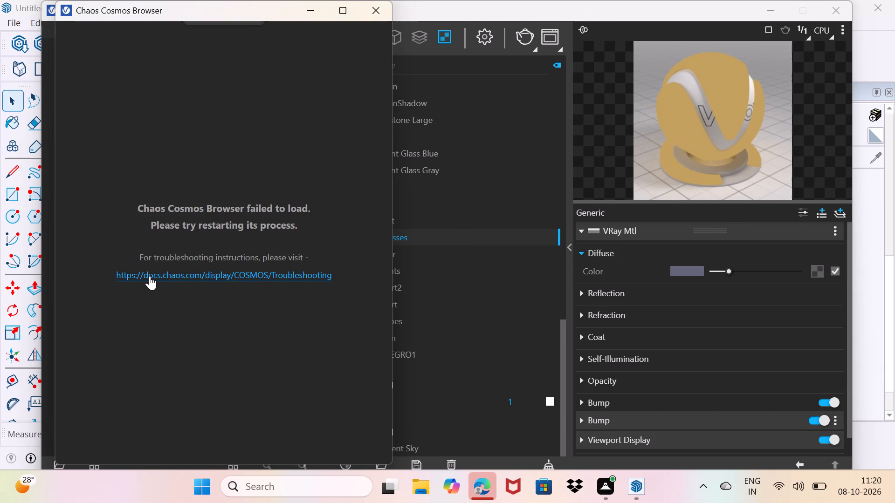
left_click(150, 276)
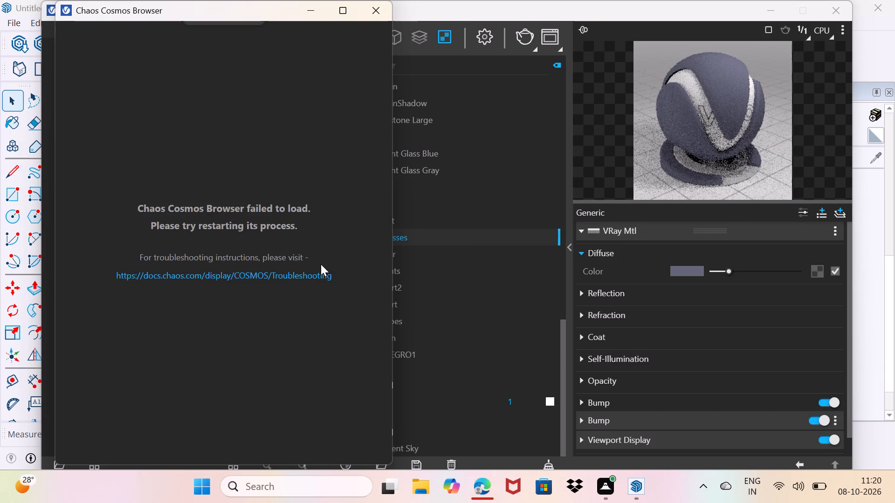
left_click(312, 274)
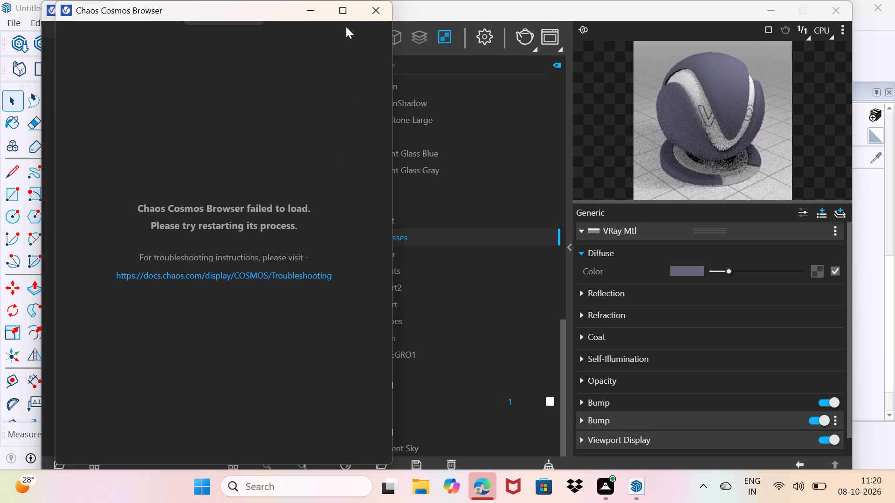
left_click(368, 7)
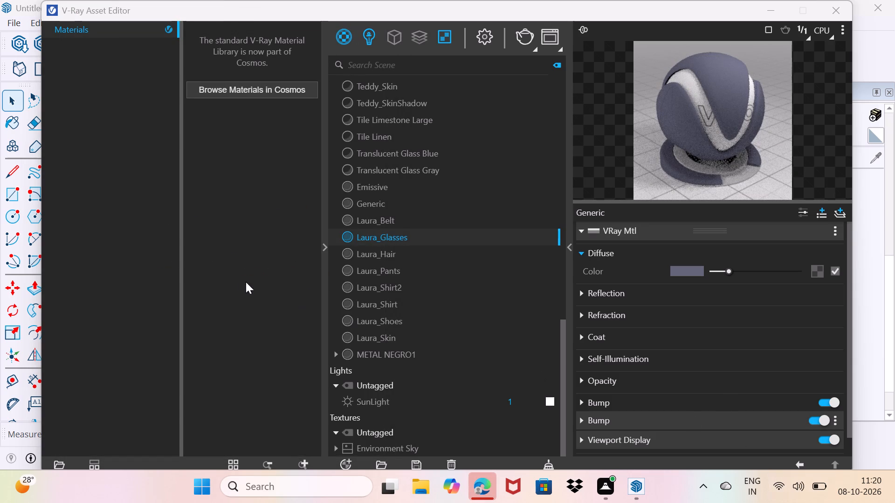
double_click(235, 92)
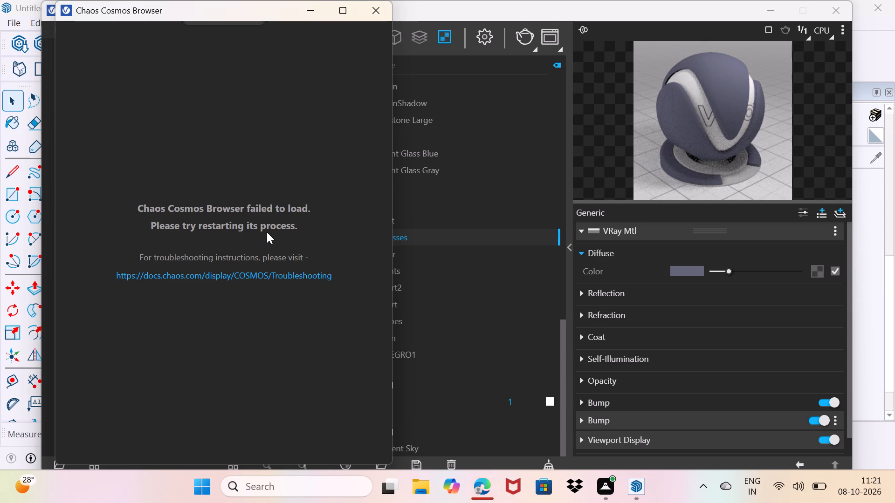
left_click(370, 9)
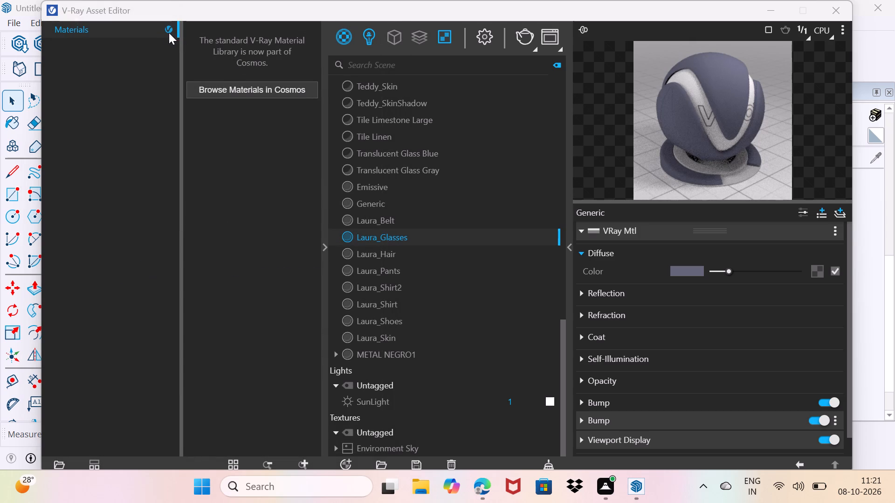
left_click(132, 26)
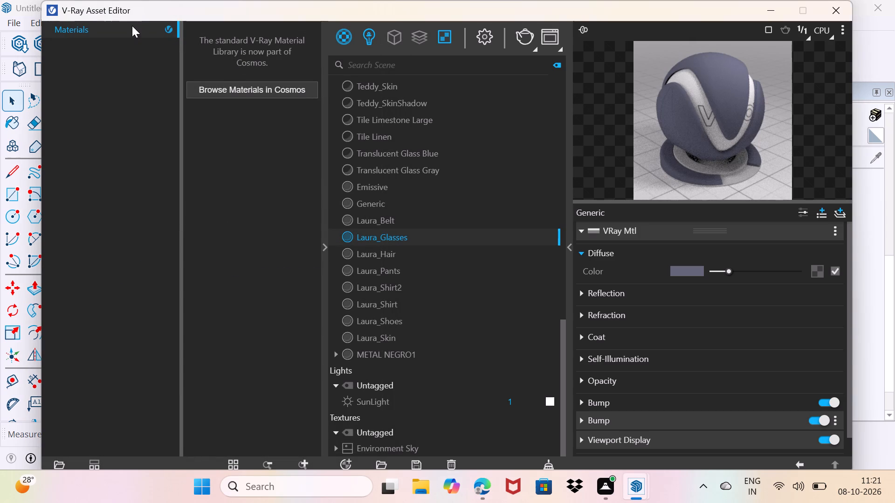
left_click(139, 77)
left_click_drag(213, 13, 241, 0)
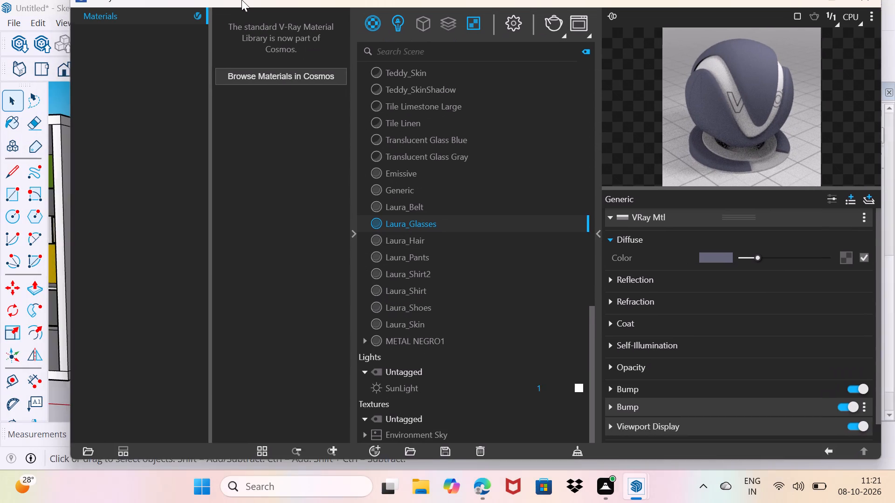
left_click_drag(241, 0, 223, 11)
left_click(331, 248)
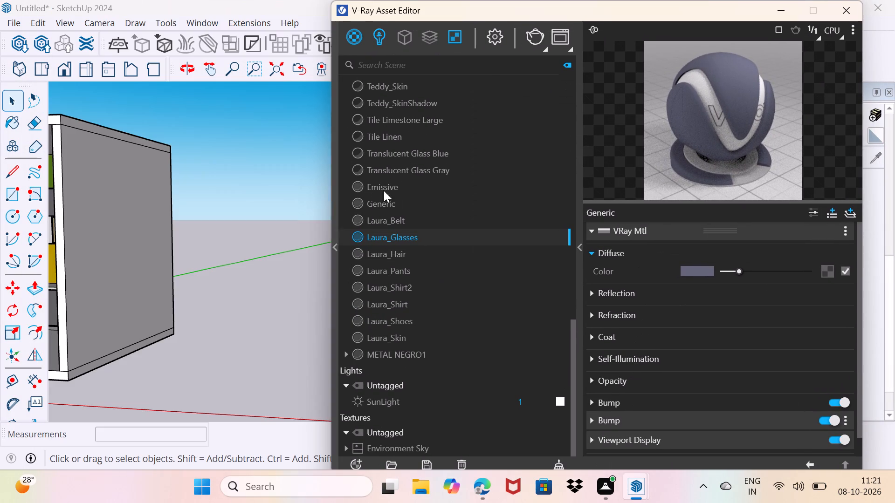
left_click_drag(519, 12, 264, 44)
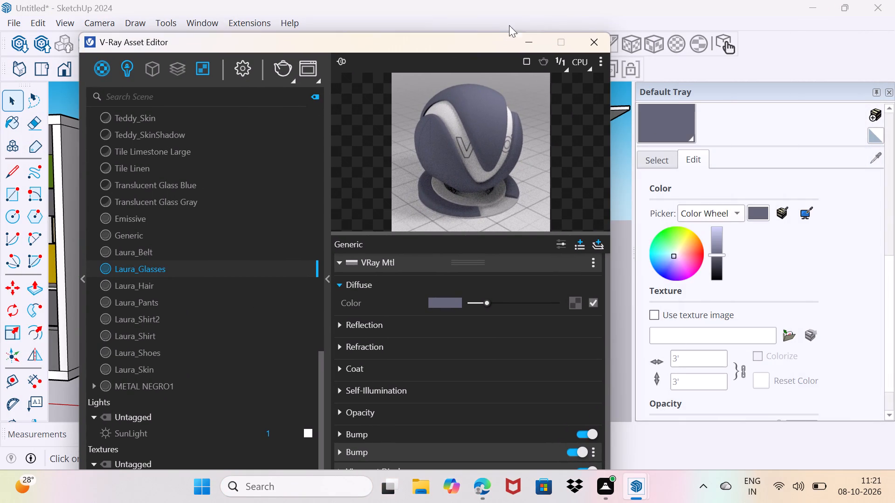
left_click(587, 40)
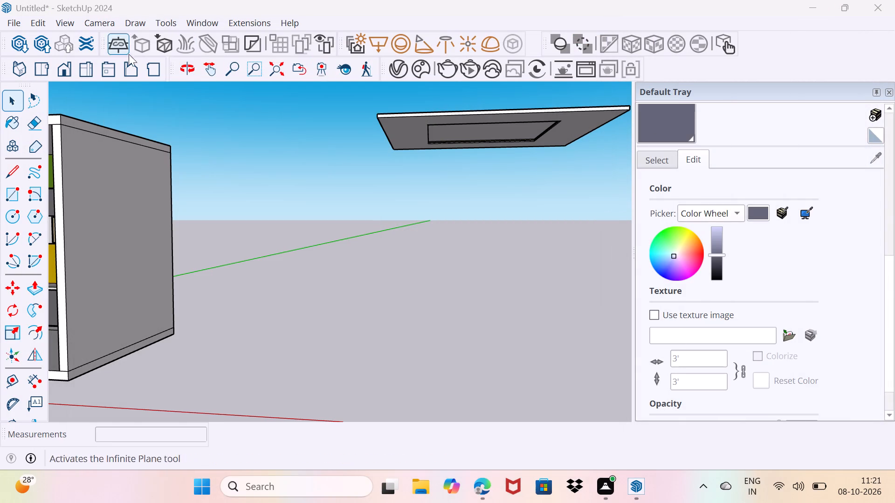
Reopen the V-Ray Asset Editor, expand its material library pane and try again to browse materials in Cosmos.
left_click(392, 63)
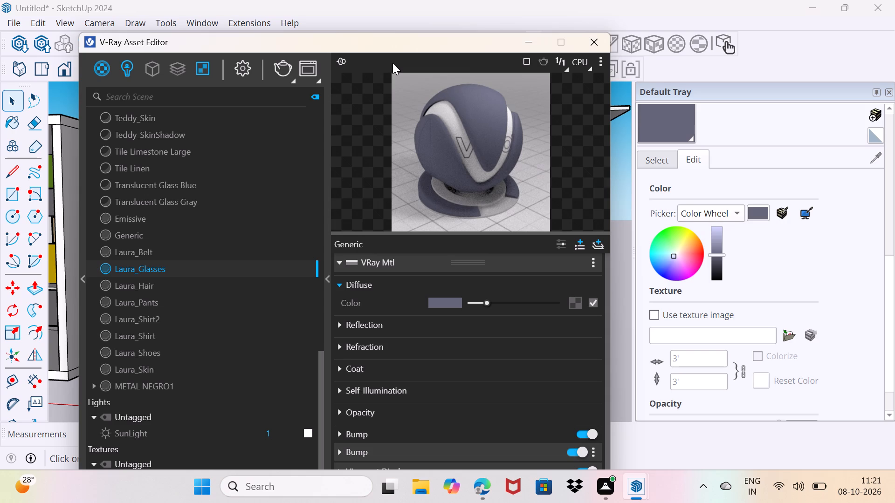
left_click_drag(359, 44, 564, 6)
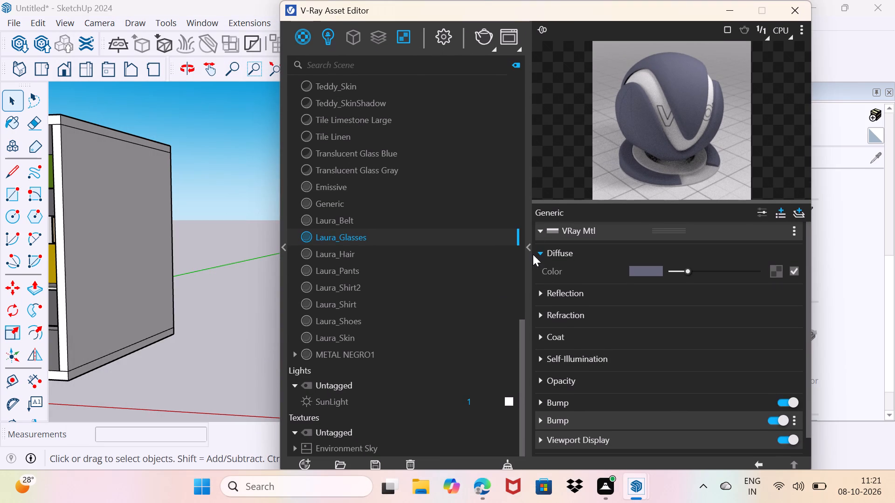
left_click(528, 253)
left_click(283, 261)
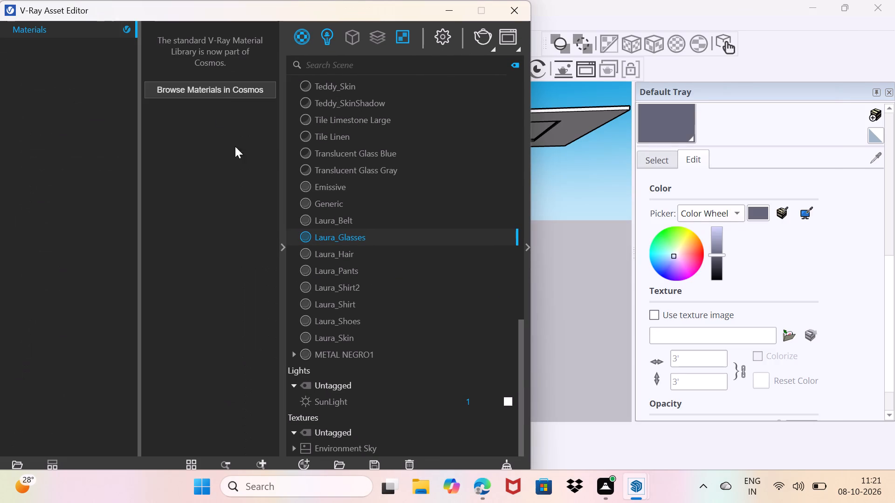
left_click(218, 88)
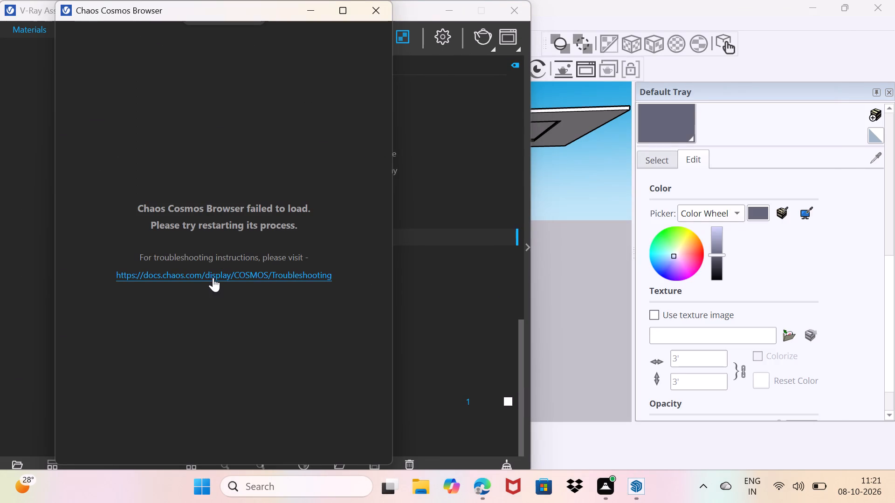
Open the Chaos Cosmos troubleshooting documentation from its link and switch to the page in Microsoft Edge.
left_click(291, 258)
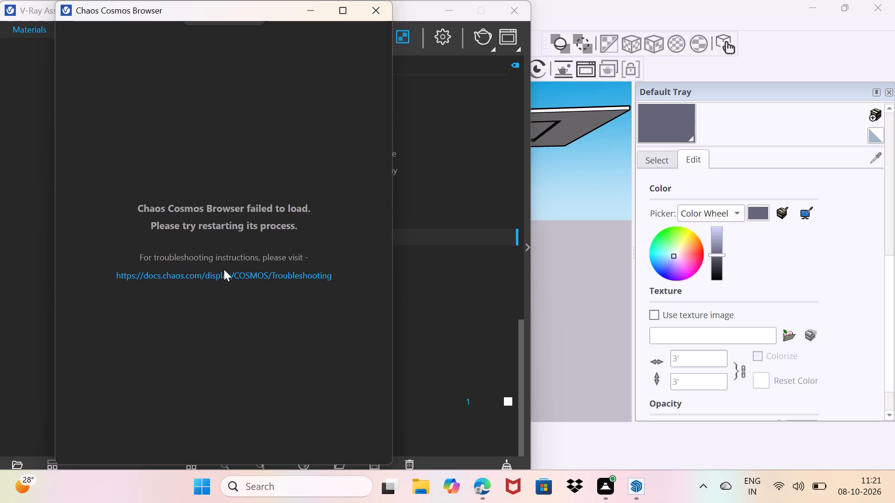
double_click(246, 273)
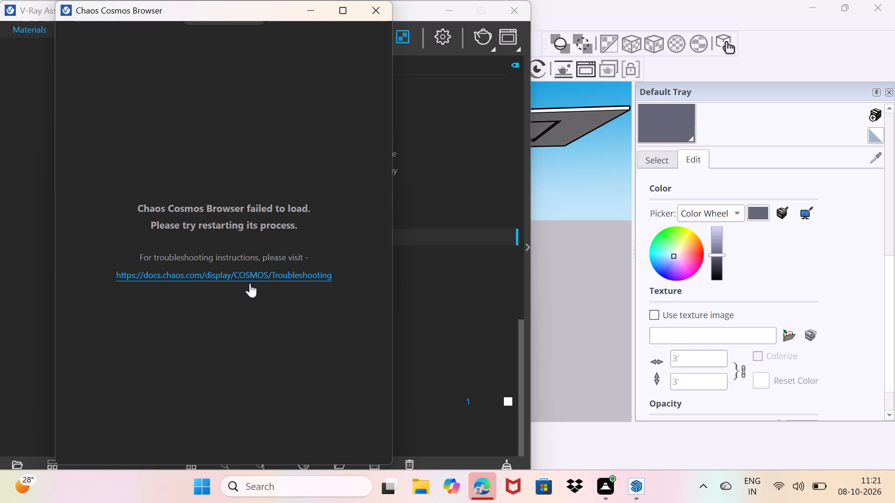
right_click(255, 274)
left_click(256, 274)
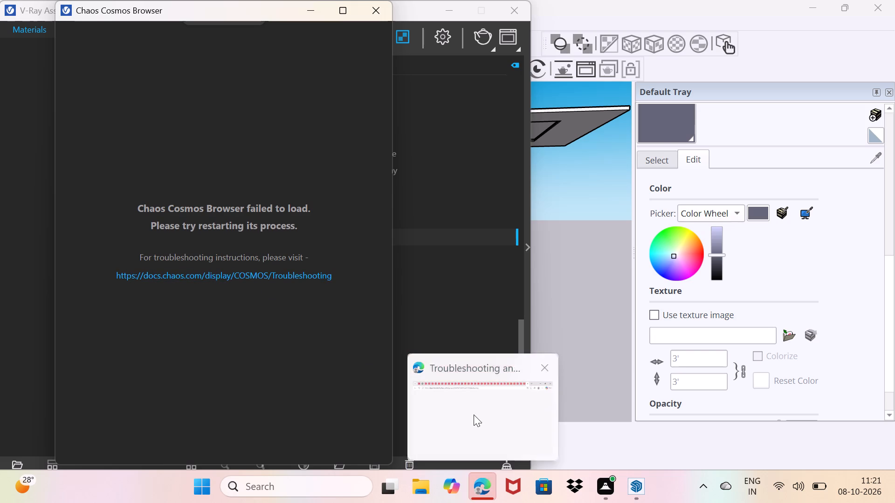
left_click(474, 414)
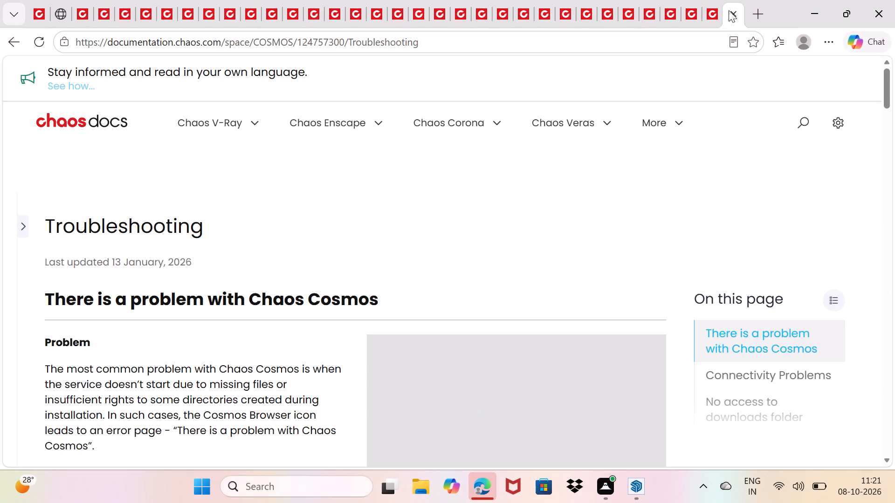
Close the Edge window holding the Chaos Cosmos troubleshooting page.
left_click(729, 10)
left_click(729, 13)
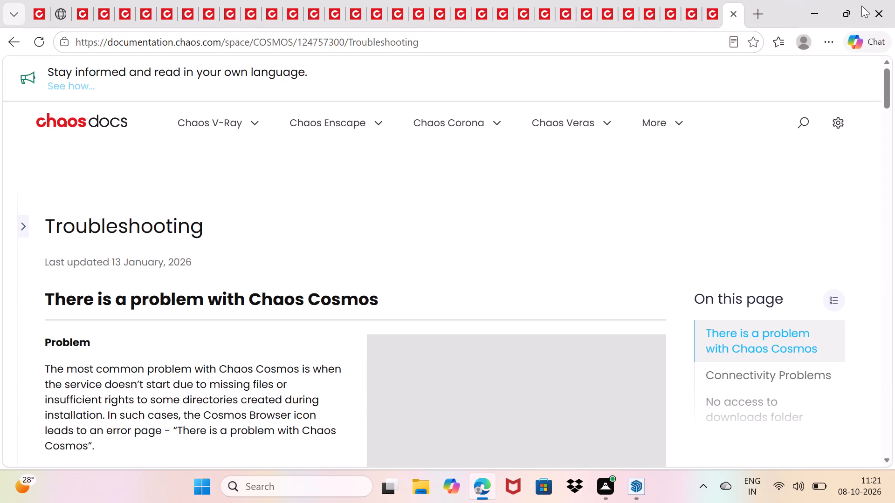
left_click(875, 14)
left_click(882, 9)
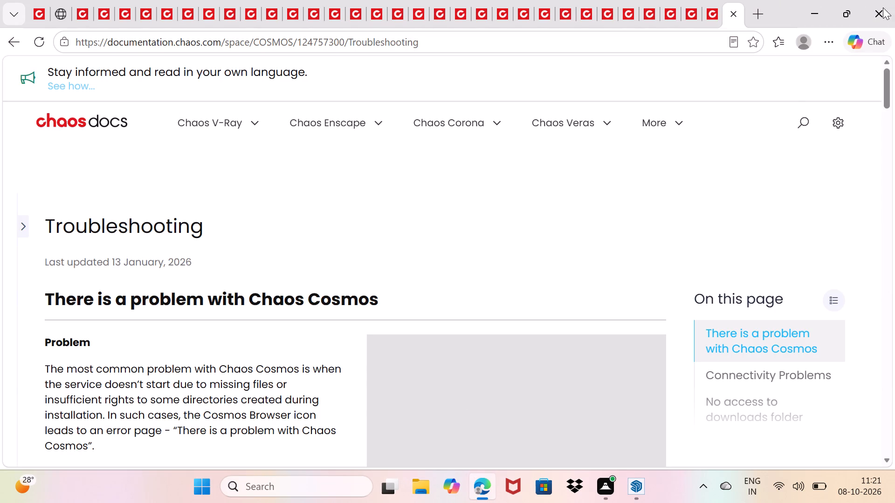
double_click(877, 19)
double_click(876, 13)
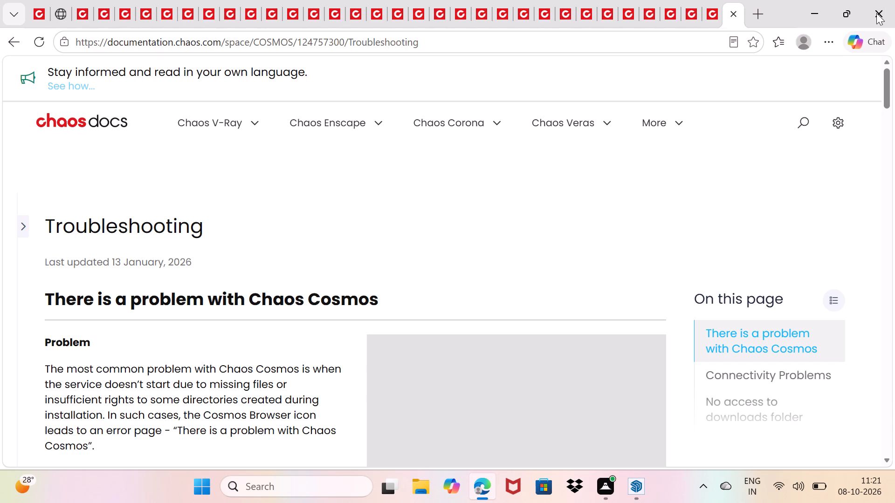
left_click(876, 13)
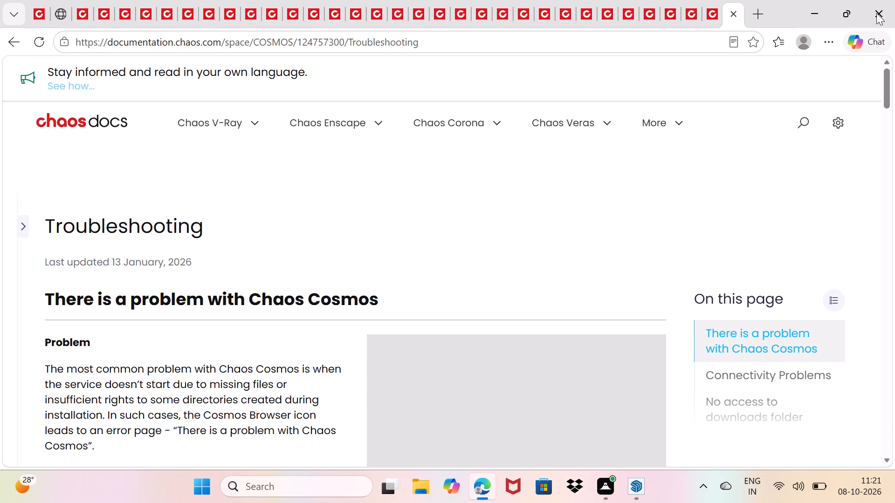
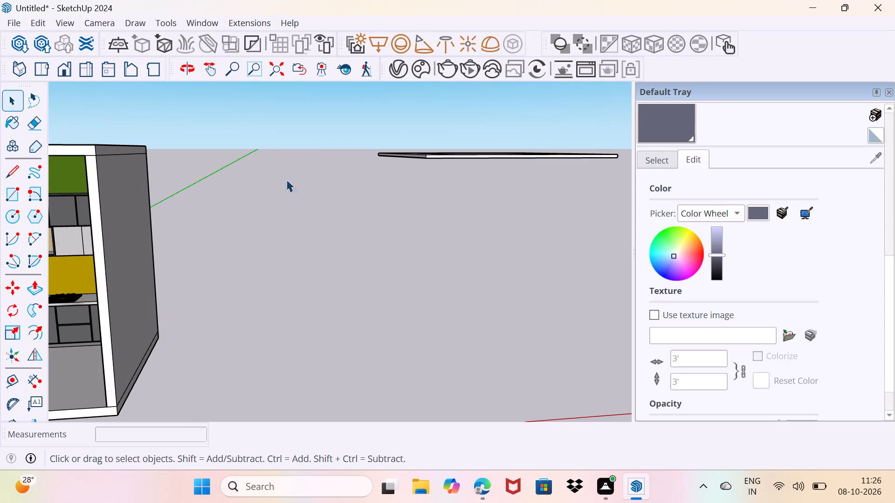
Reopen the V-Ray Asset Editor, try to browse materials in Cosmos and follow the Chaos Cosmos troubleshooting link to Microsoft Edge.
left_click(394, 68)
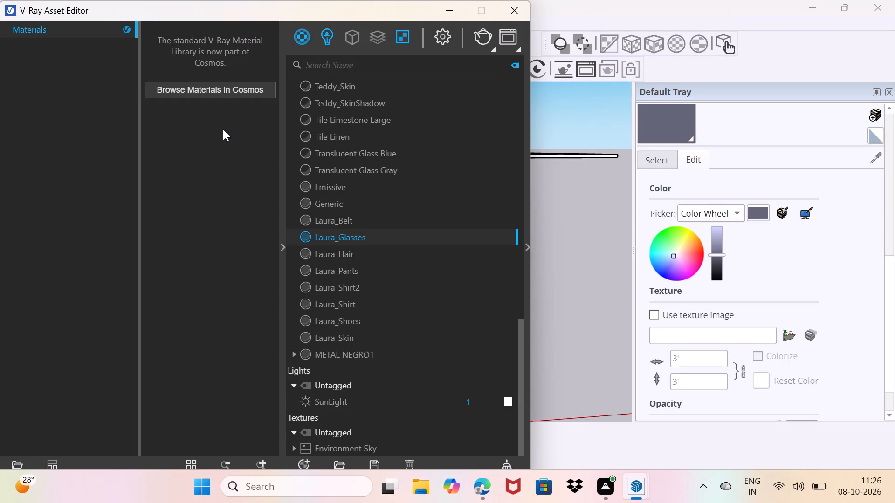
left_click(220, 88)
left_click(235, 279)
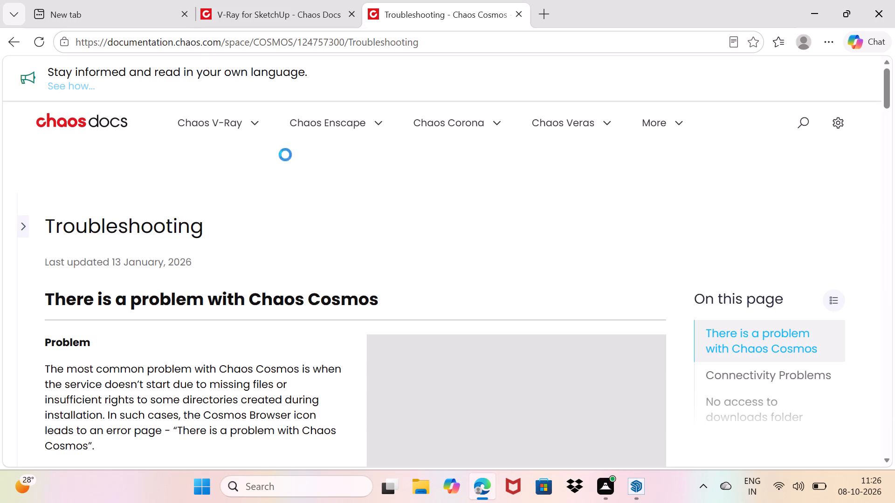
Open the cookie settings of the Chaos documentation site and accept all cookies.
scroll(582, 210, "down", 1)
scroll(795, 110, "up", 3)
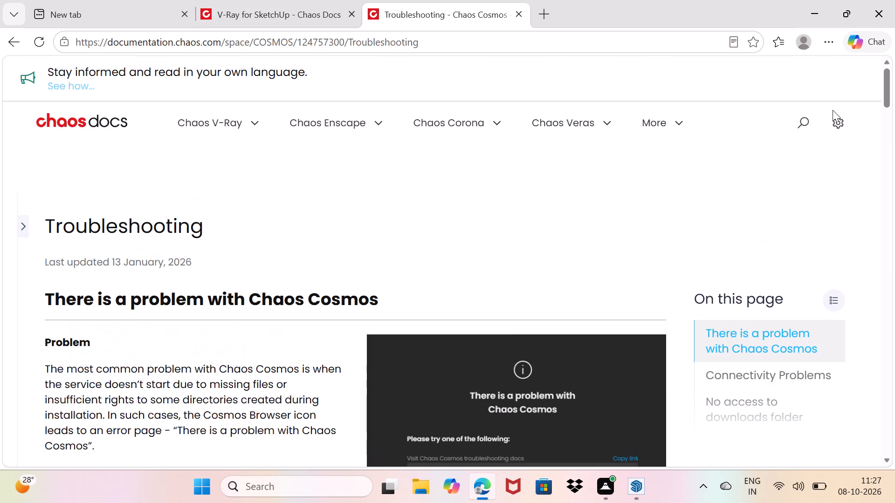
left_click(841, 118)
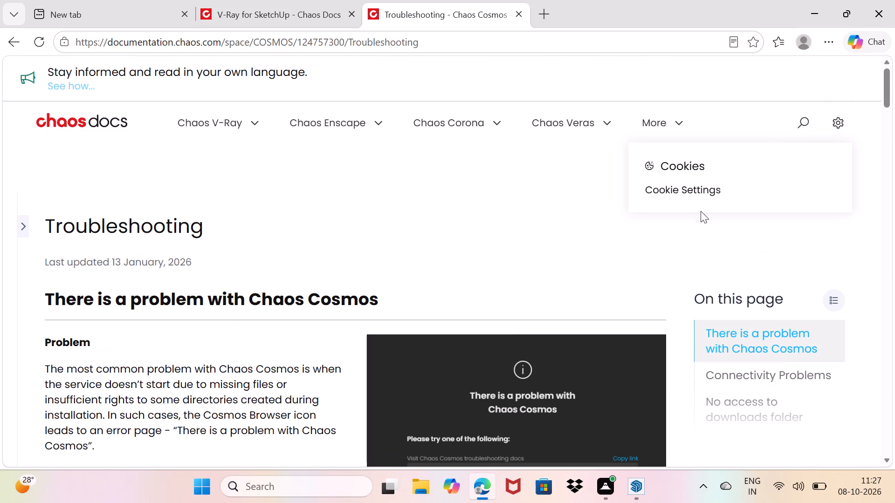
left_click(695, 186)
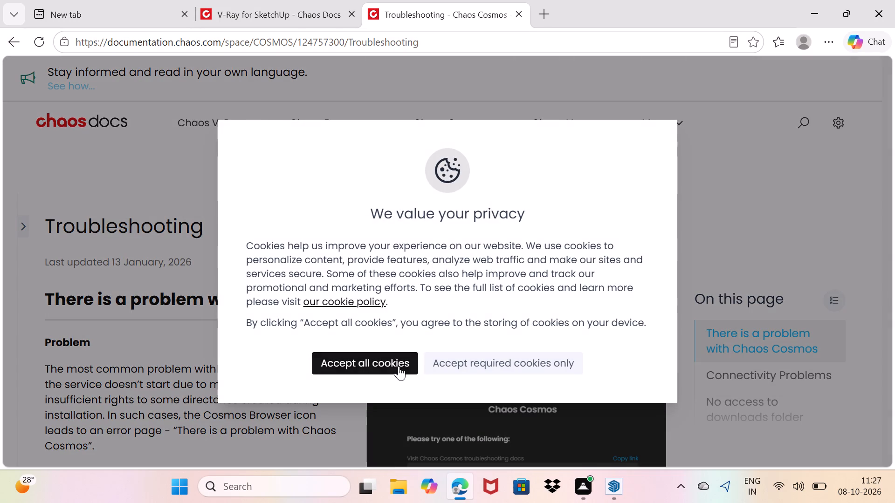
left_click(399, 366)
Read through the Chaos Cosmos troubleshooting page, from the general Cosmos problem section down to contacting support.
scroll(670, 217, "down", 8)
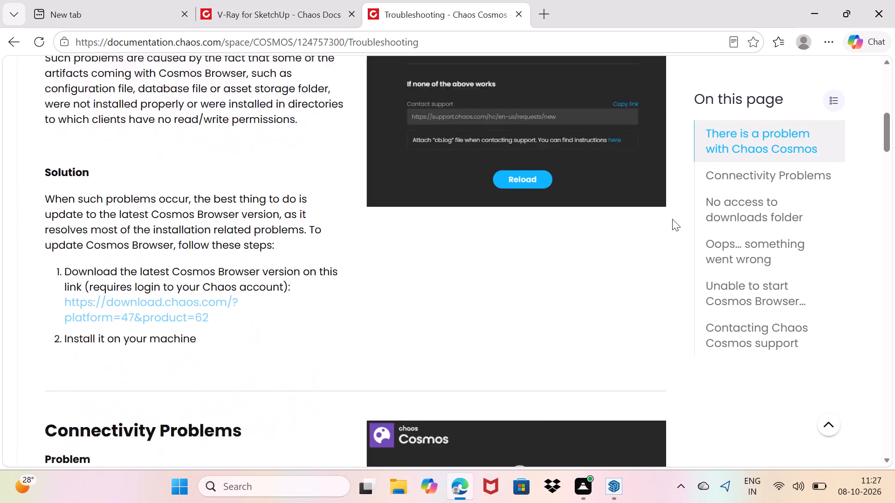
scroll(672, 221, "down", 19)
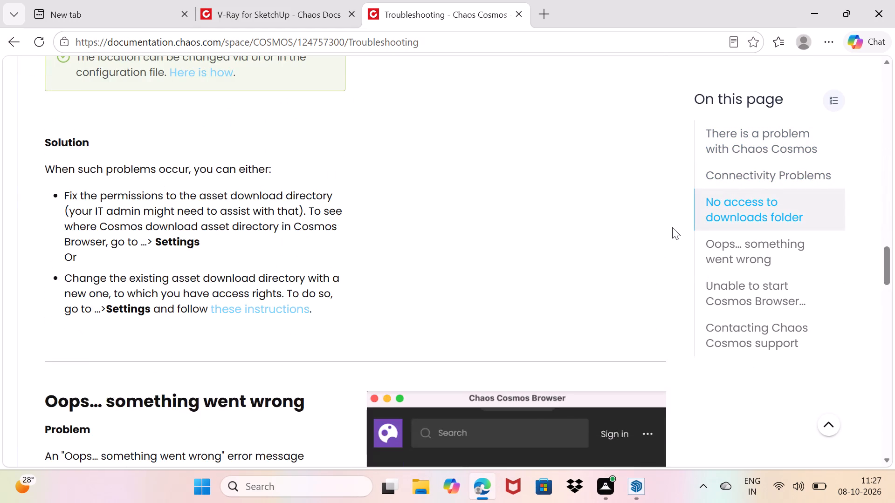
scroll(672, 227, "down", 16)
scroll(672, 227, "down", 6)
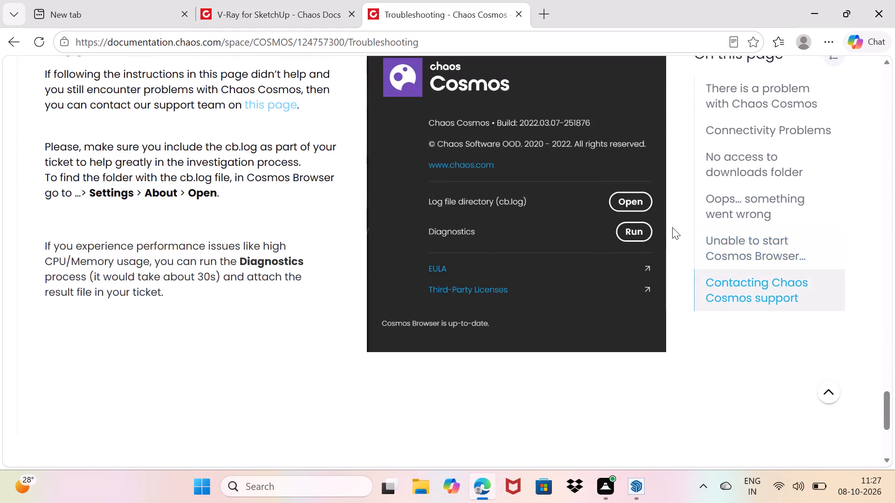
scroll(672, 227, "up", 5)
scroll(569, 217, "up", 5)
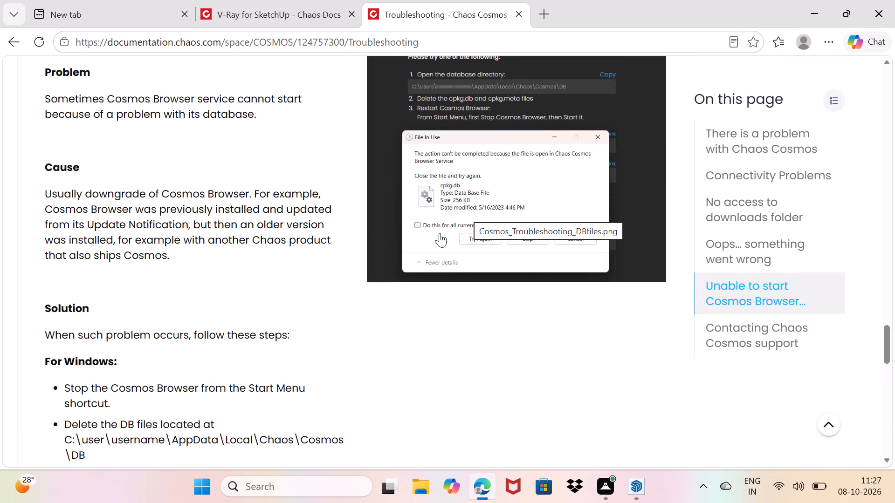
scroll(440, 233, "up", 3)
scroll(440, 233, "down", 20)
scroll(440, 233, "down", 1)
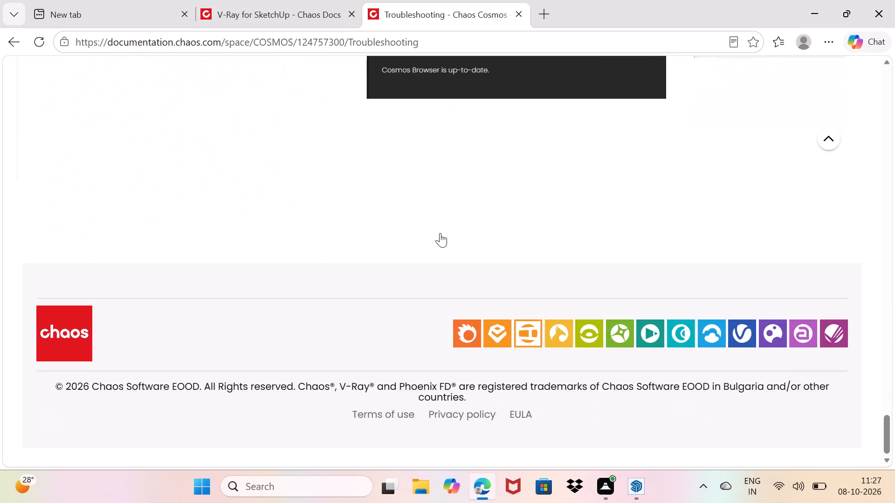
scroll(440, 233, "down", 5)
scroll(440, 233, "up", 5)
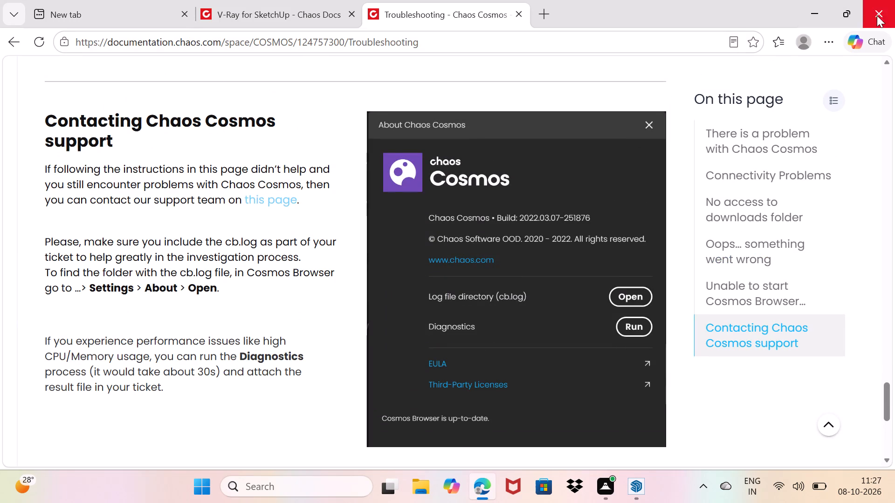
Close the Edge window, the Chaos Cosmos Browser and the V-Ray Asset Editor to return to the SketchUp model.
left_click(318, 0)
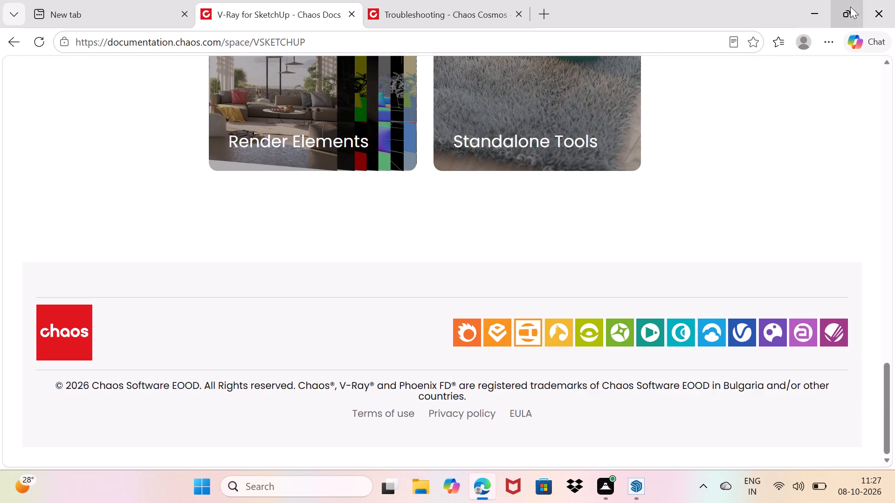
left_click(883, 7)
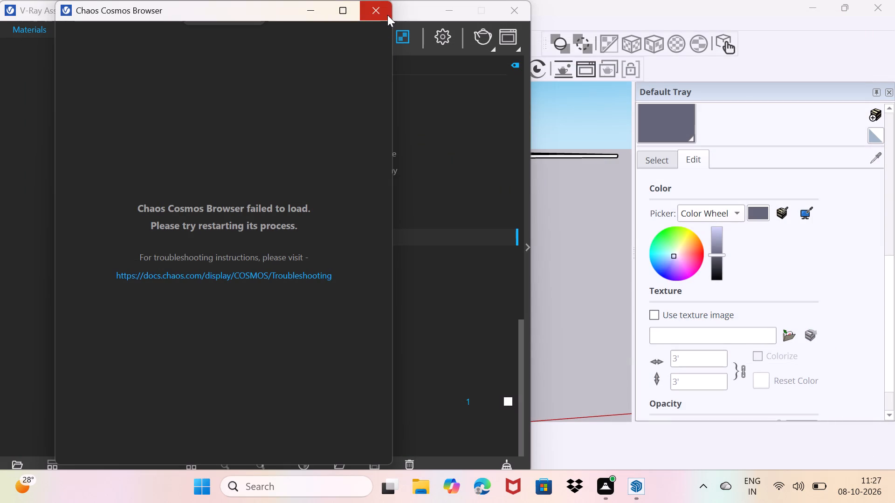
left_click(386, 14)
middle_click_drag(386, 167, 396, 201)
left_click(508, 15)
Select the whole loose ceiling panel with its inner rectangle, beside the kitchen, and make it a group.
middle_click_drag(470, 190, 477, 192)
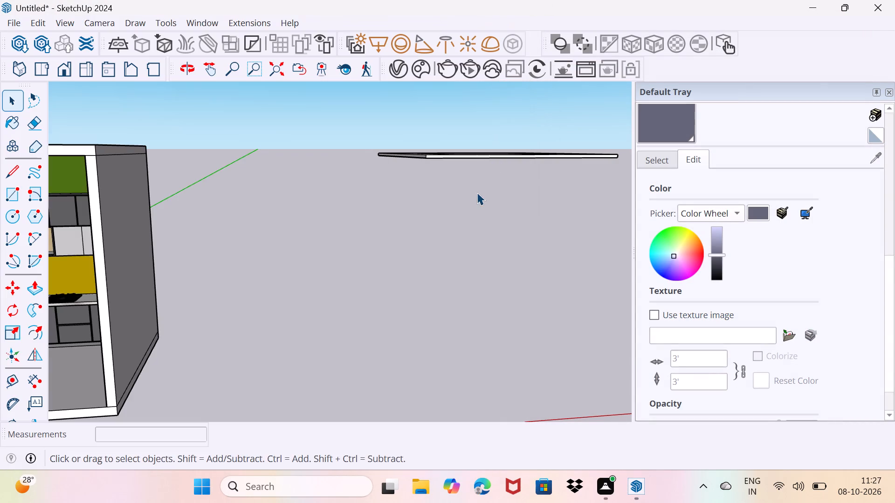
middle_click_drag(477, 192, 386, 247)
left_click_drag(369, 111, 396, 170)
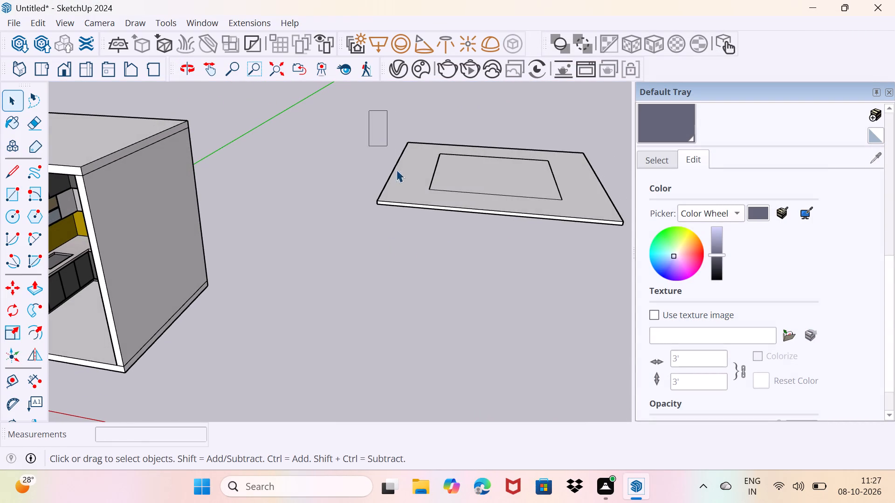
left_click_drag(396, 170, 557, 257)
middle_click_drag(557, 257, 399, 239)
left_click_drag(409, 275, 449, 250)
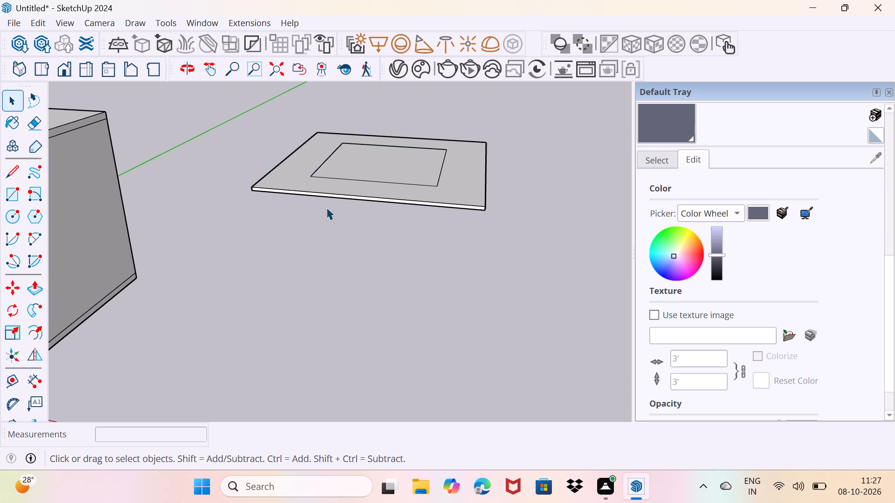
middle_click_drag(326, 207, 391, 262)
left_click_drag(251, 90, 354, 297)
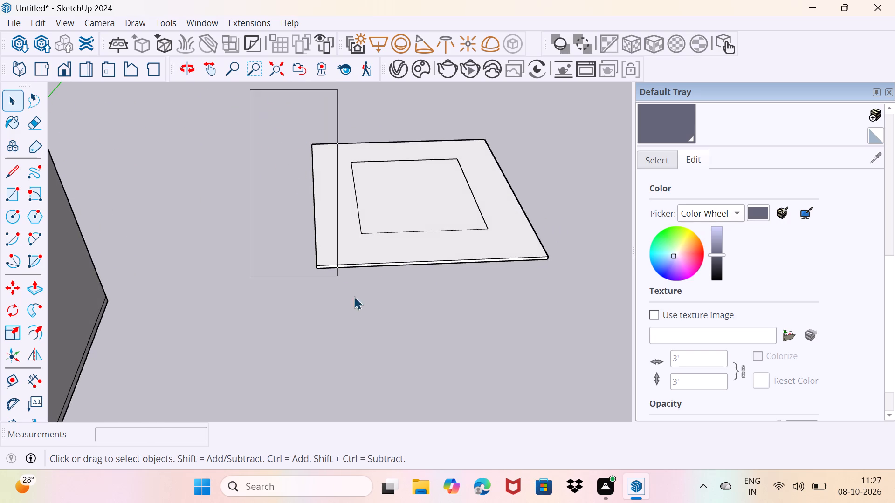
left_click_drag(354, 297, 578, 378)
right_click(413, 252)
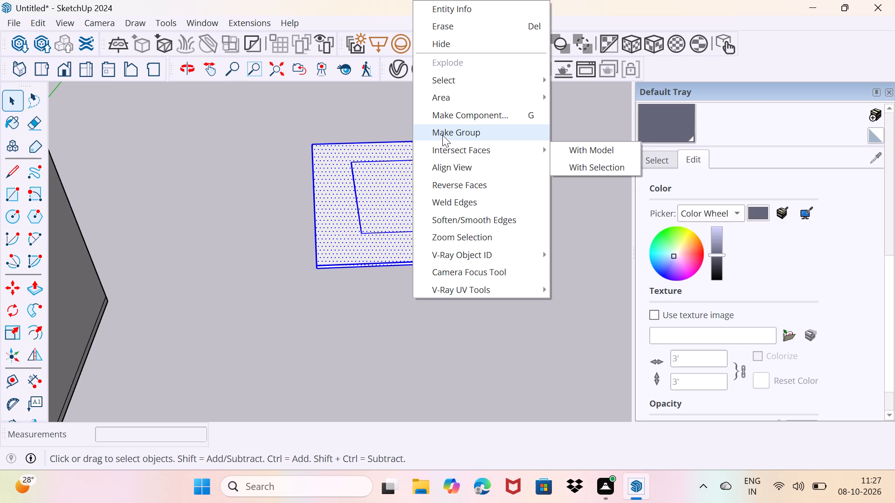
left_click(442, 135)
Move the grouped ceiling panel about 28' into the kitchen, snapping its corner to the upper front endpoint of the tall cabinet.
middle_click_drag(433, 288, 367, 135)
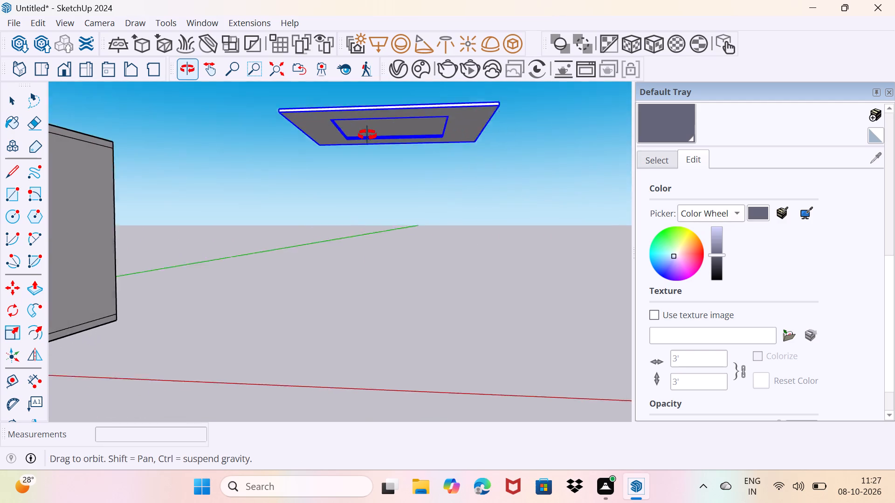
middle_click_drag(367, 135, 355, 155)
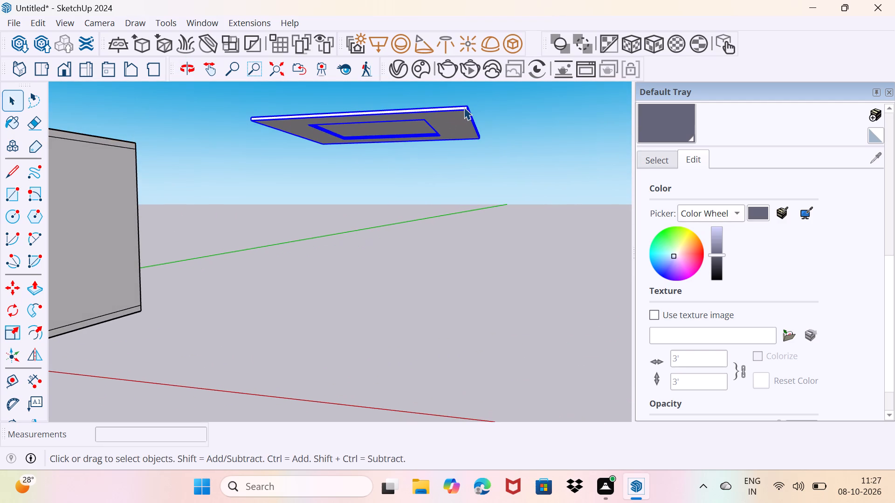
key("m")
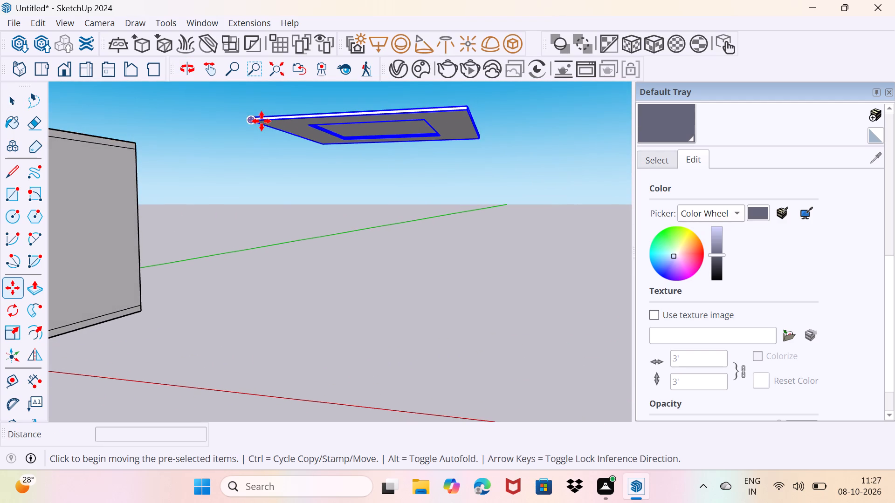
left_click(253, 121)
middle_click_drag(207, 167, 437, 167)
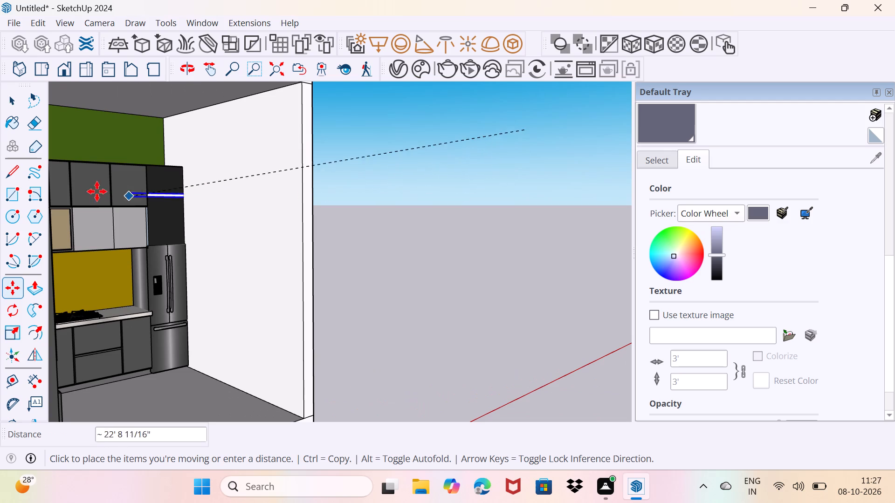
scroll(86, 130, "down", 2)
middle_click_drag(94, 138, 213, 128)
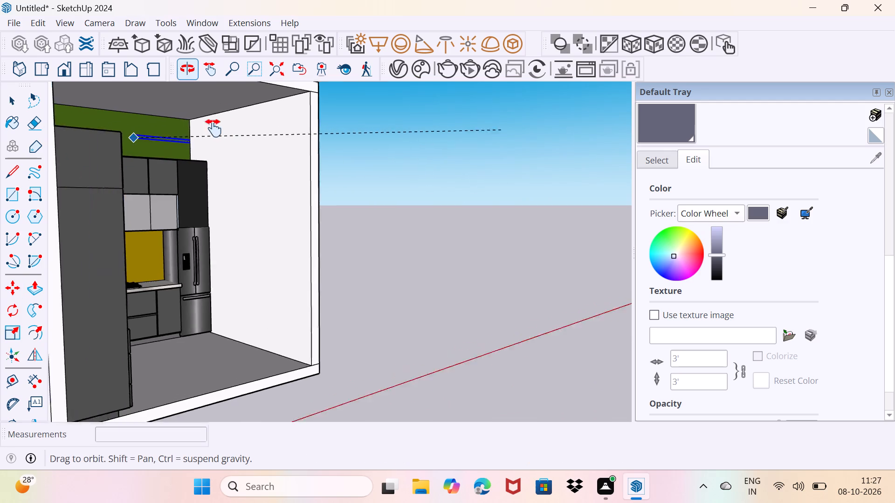
middle_click_drag(213, 128, 111, 151)
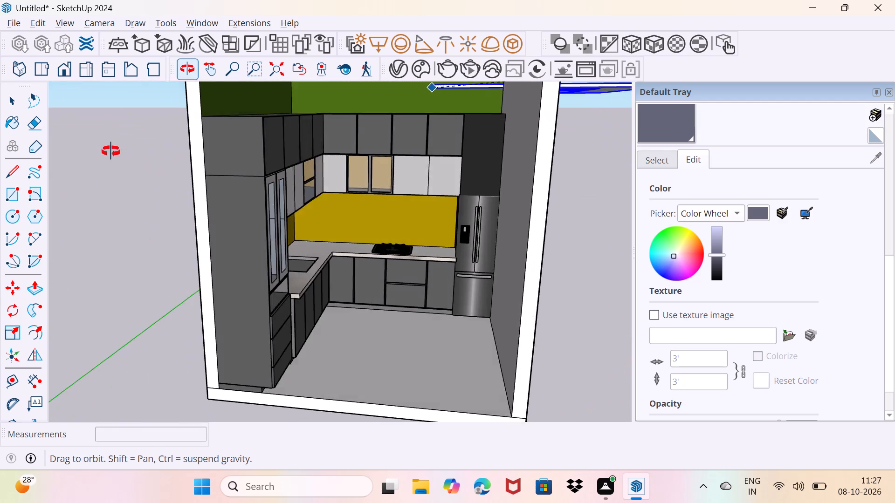
middle_click_drag(111, 151, 99, 153)
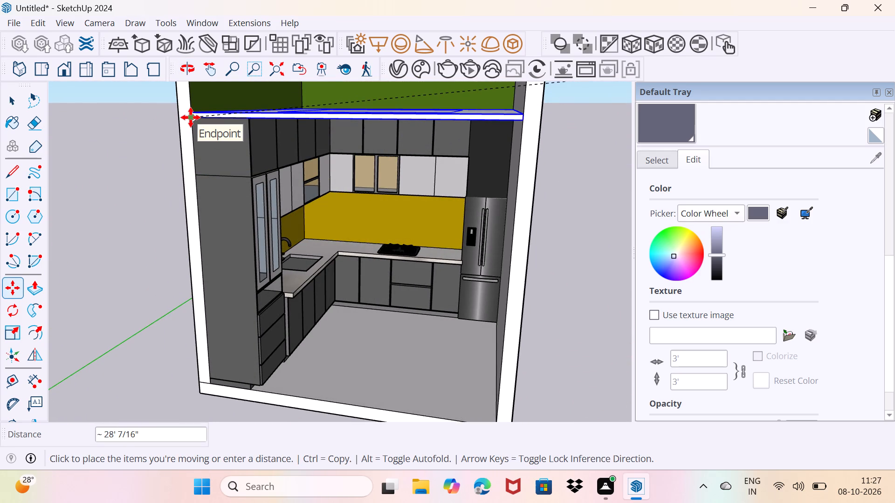
left_click(191, 117)
key("space")
left_click_drag(555, 326, 574, 298)
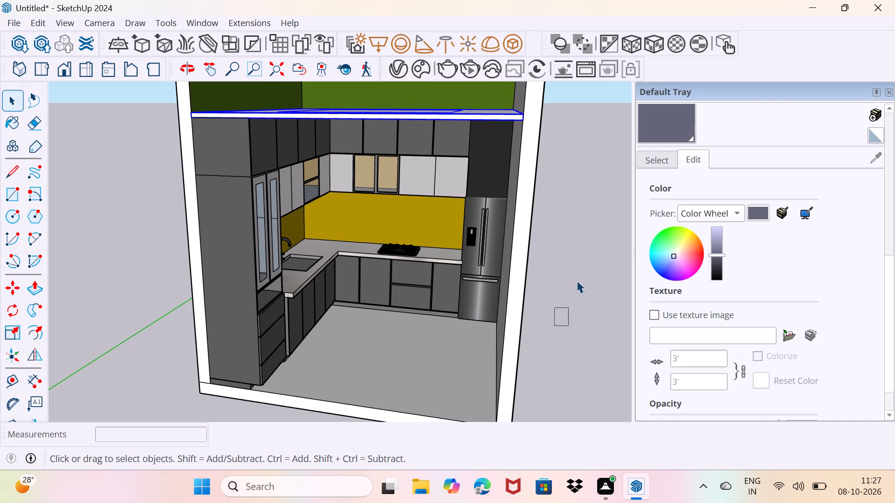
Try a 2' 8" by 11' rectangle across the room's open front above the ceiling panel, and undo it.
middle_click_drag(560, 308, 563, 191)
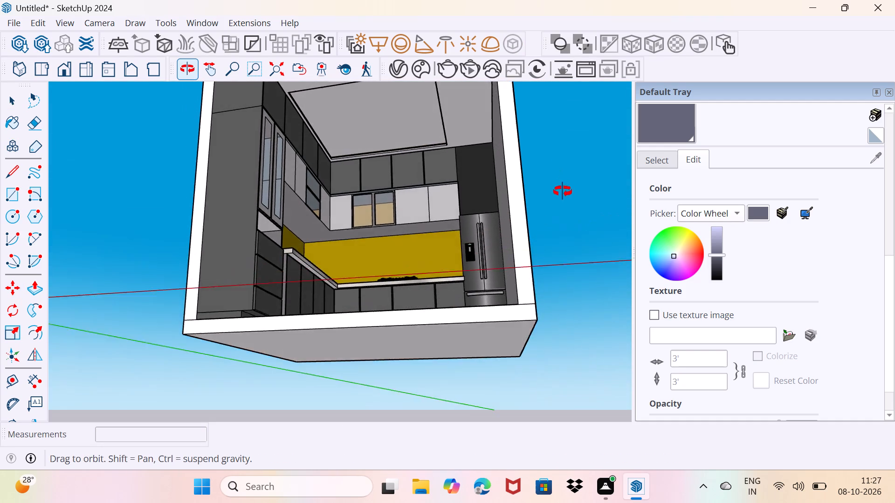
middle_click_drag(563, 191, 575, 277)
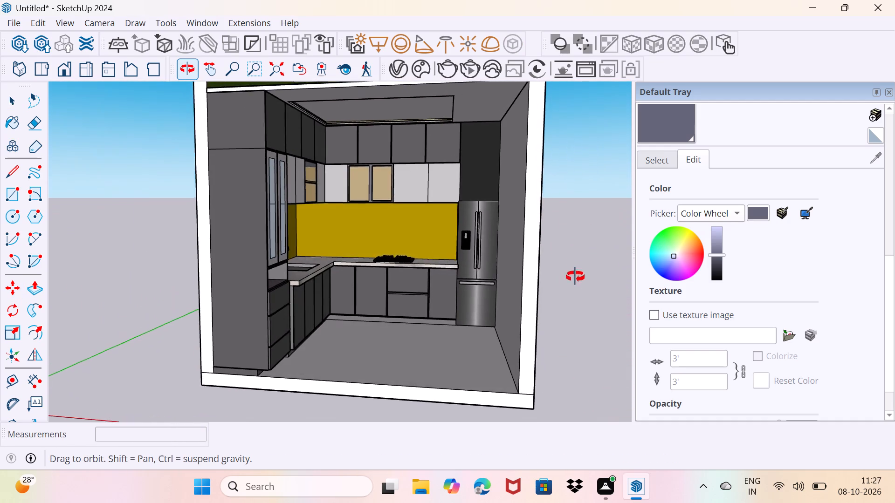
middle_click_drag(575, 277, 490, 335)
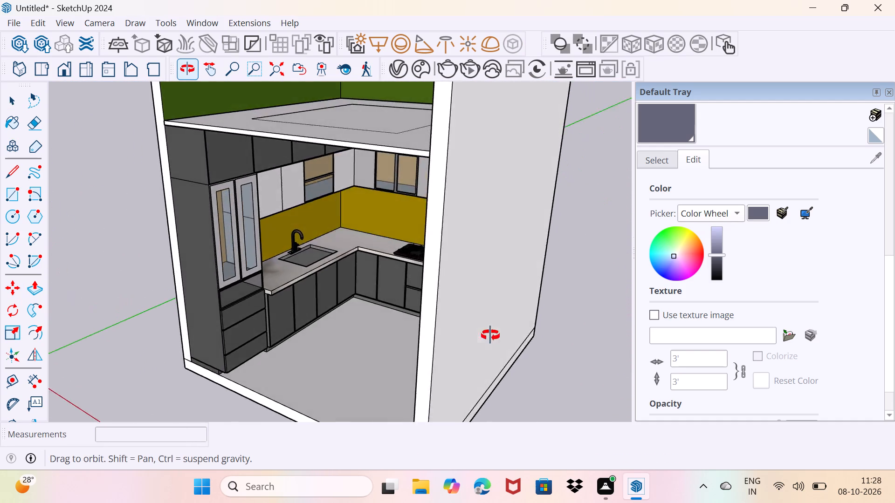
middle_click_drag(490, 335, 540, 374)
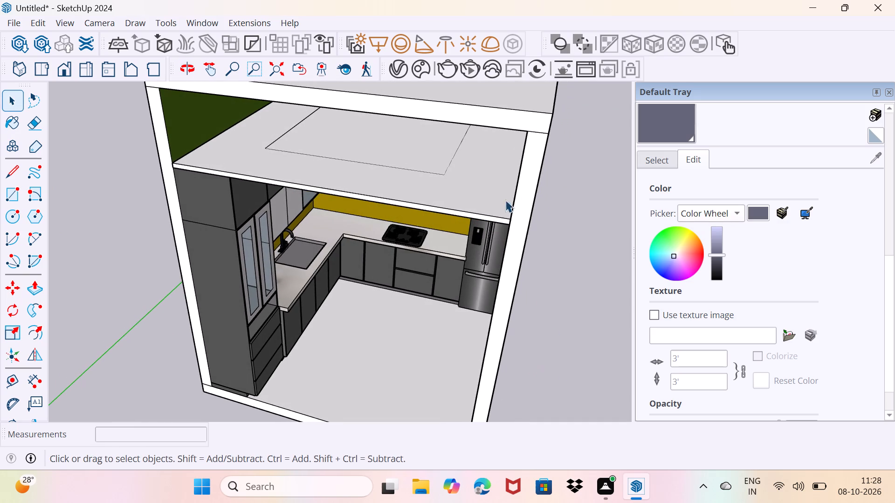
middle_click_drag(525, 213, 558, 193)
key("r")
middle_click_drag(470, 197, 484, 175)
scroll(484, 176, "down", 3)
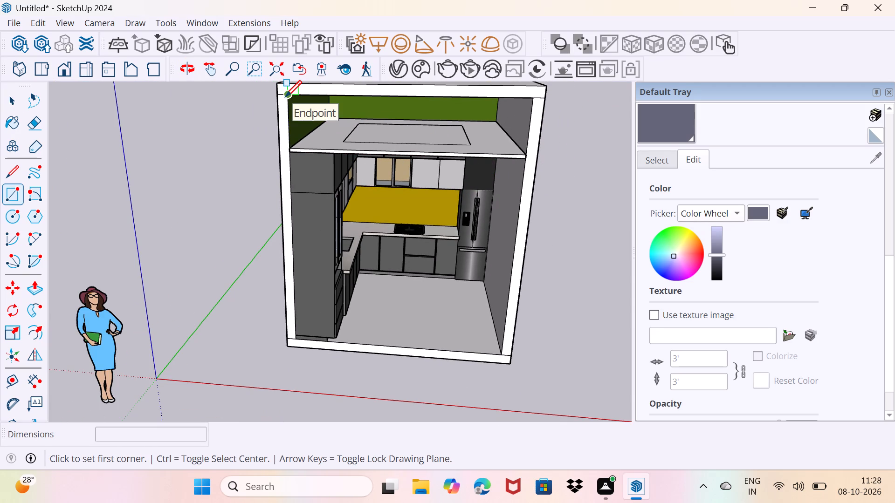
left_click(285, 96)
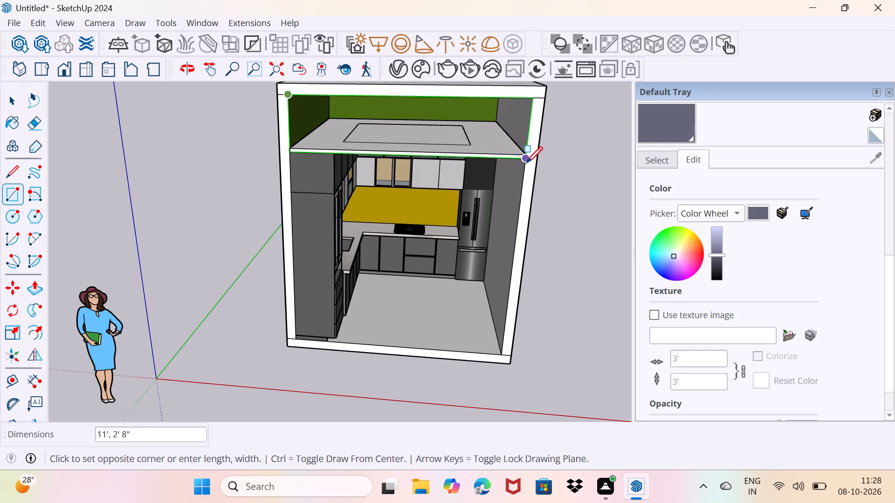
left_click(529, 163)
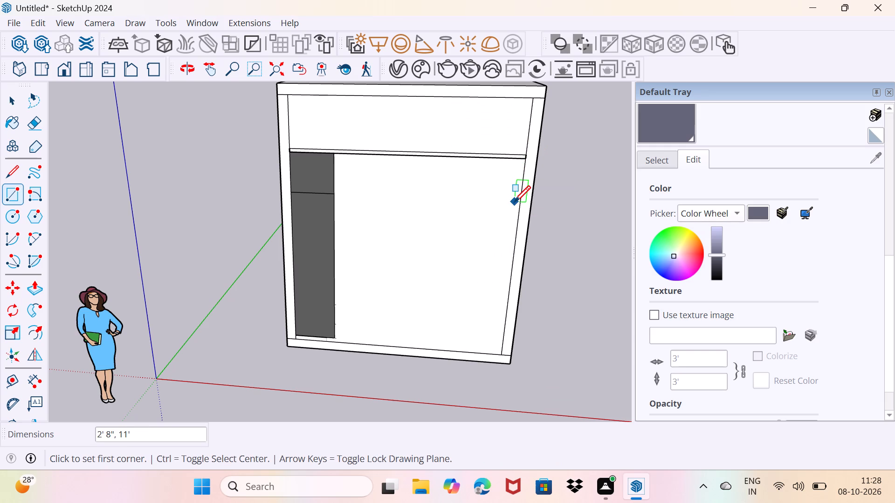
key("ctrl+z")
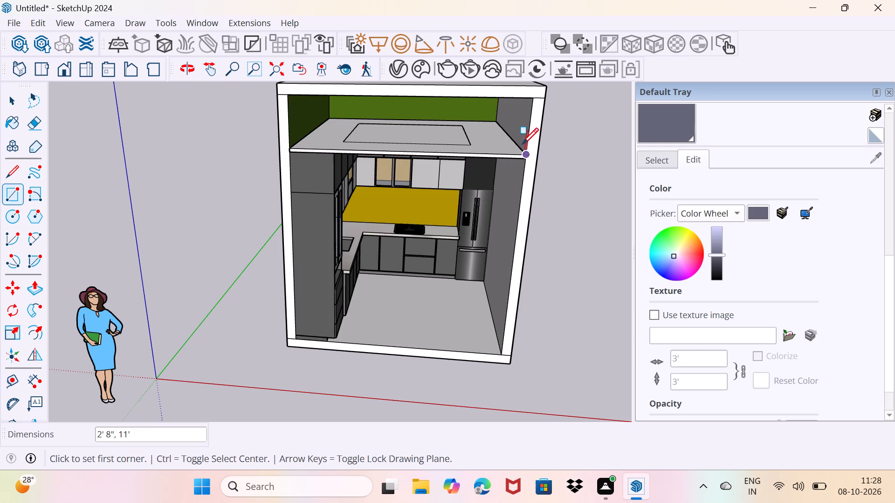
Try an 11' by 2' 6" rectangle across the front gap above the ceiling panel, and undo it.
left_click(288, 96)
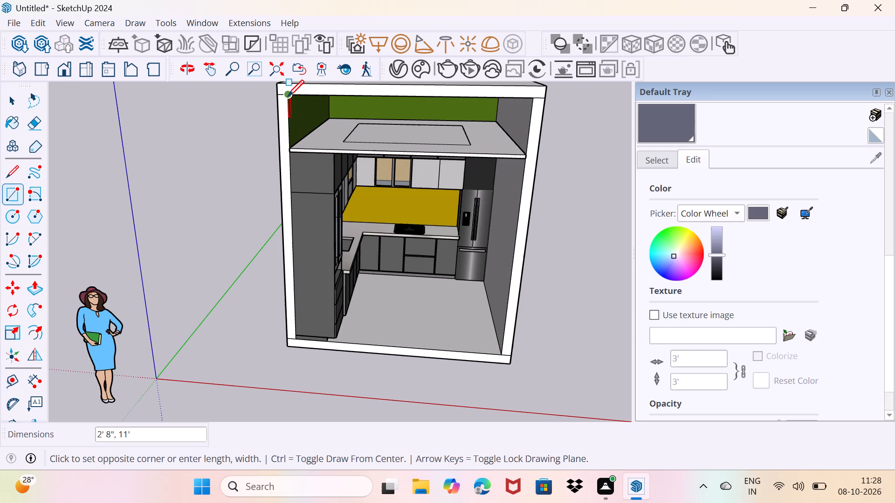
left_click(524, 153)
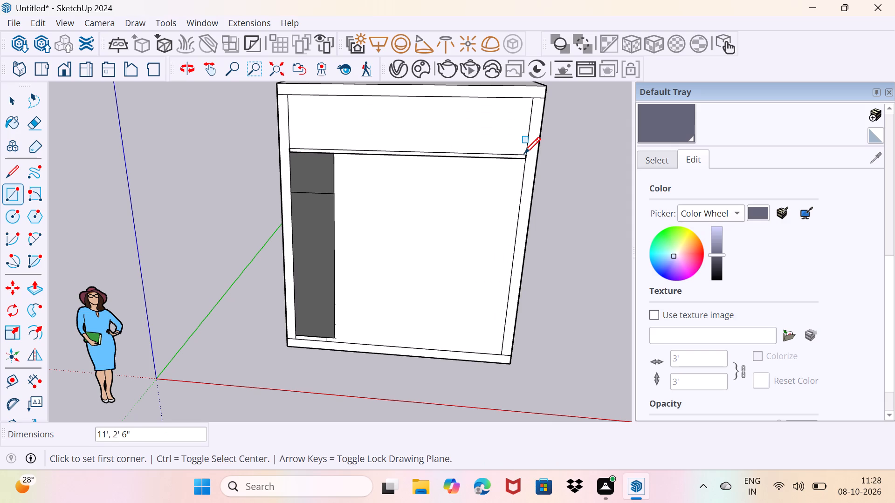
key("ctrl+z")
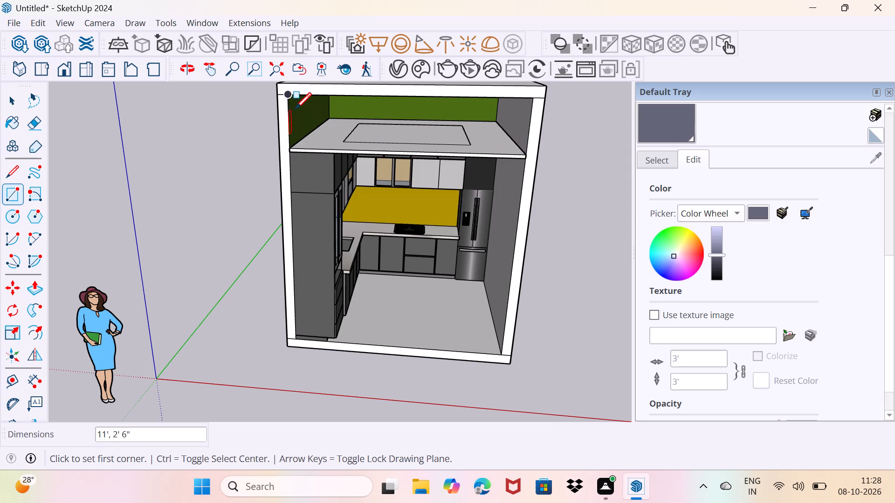
Close the front gap above the ceiling panel with an 11' by 2' 6" rectangle and delete the surplus face covering the kitchen opening below.
left_click(288, 97)
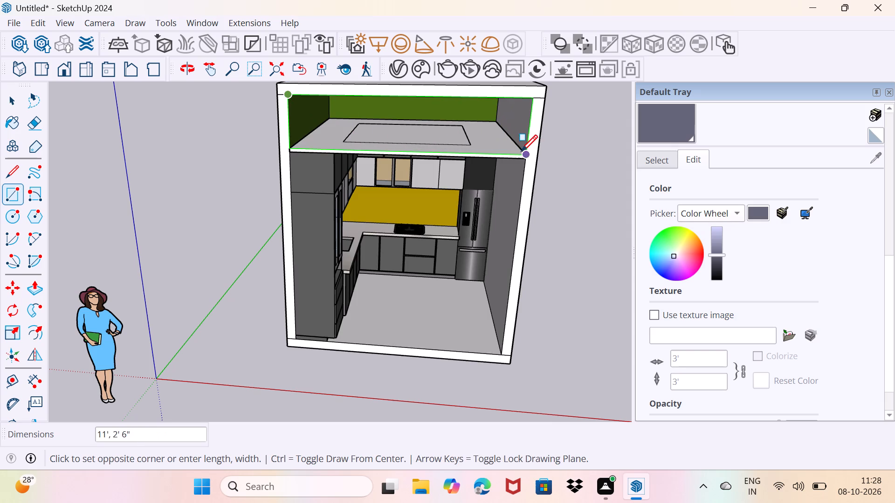
left_click(524, 151)
key("space")
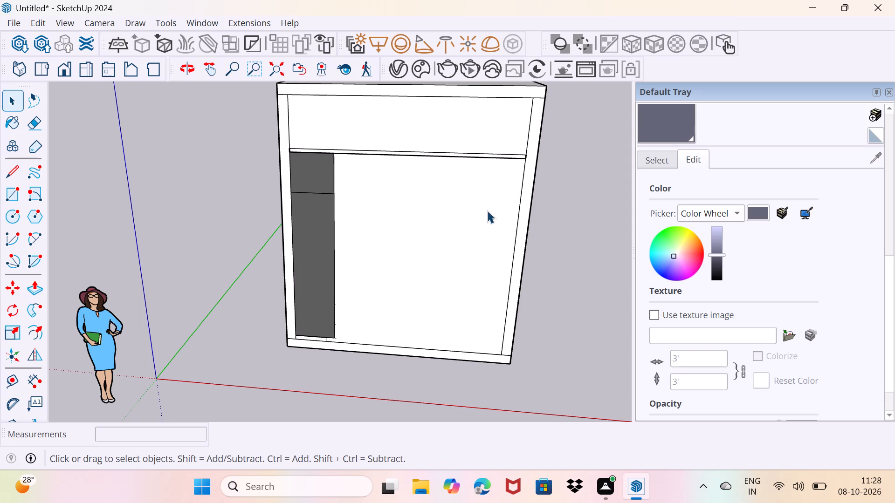
left_click(472, 213)
key("Delete")
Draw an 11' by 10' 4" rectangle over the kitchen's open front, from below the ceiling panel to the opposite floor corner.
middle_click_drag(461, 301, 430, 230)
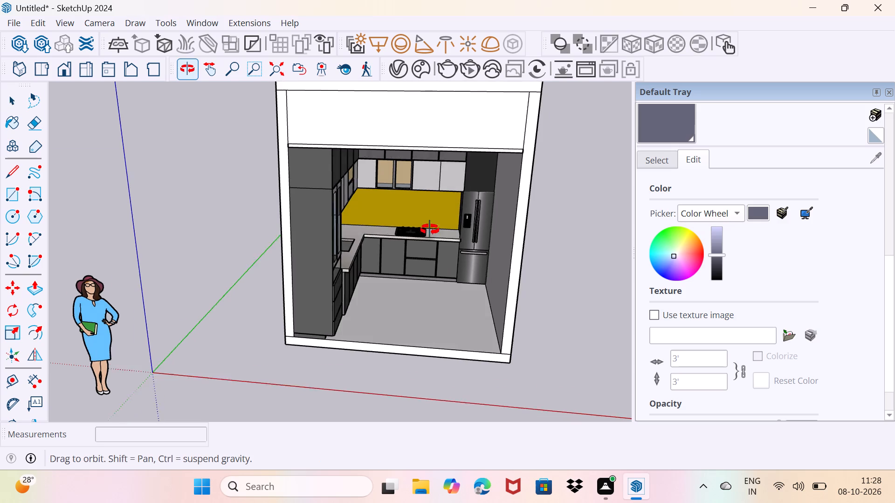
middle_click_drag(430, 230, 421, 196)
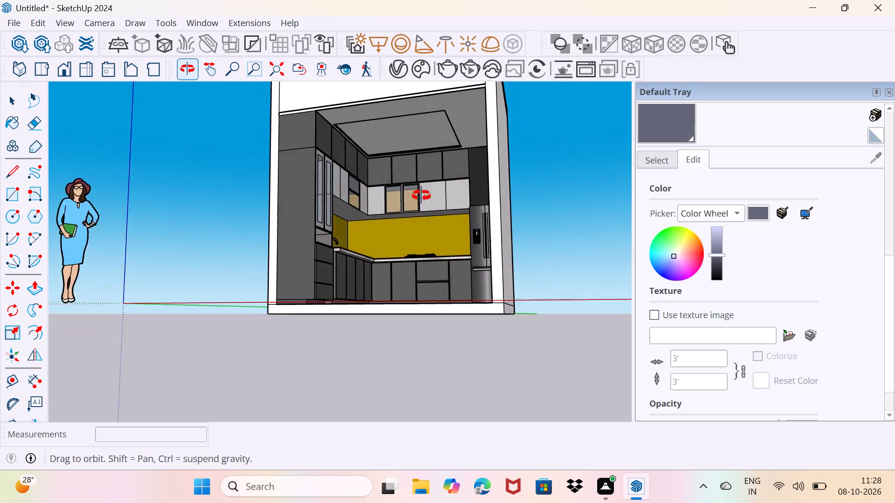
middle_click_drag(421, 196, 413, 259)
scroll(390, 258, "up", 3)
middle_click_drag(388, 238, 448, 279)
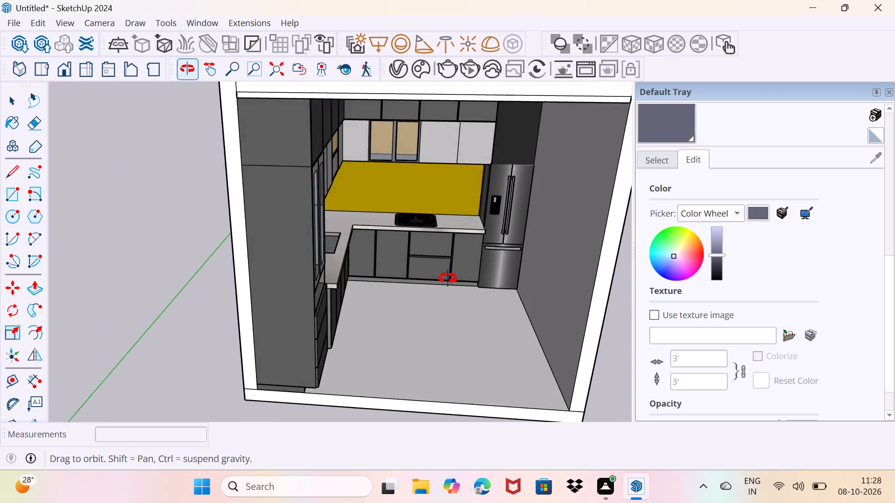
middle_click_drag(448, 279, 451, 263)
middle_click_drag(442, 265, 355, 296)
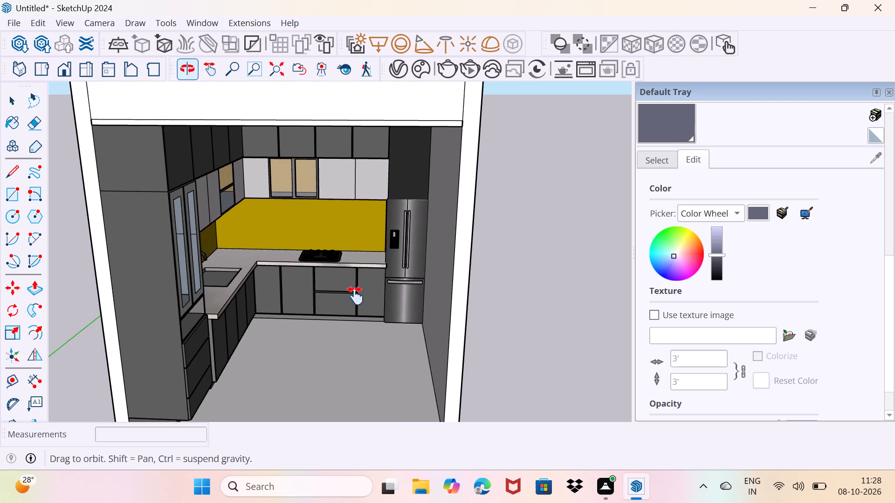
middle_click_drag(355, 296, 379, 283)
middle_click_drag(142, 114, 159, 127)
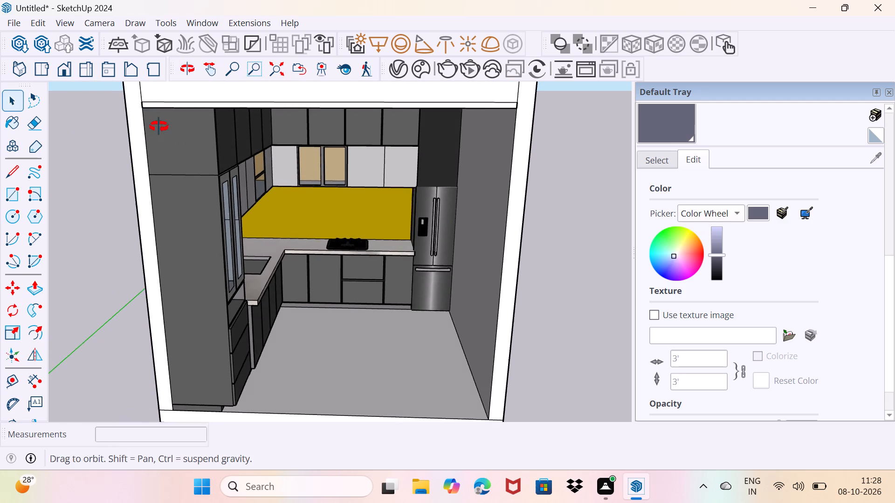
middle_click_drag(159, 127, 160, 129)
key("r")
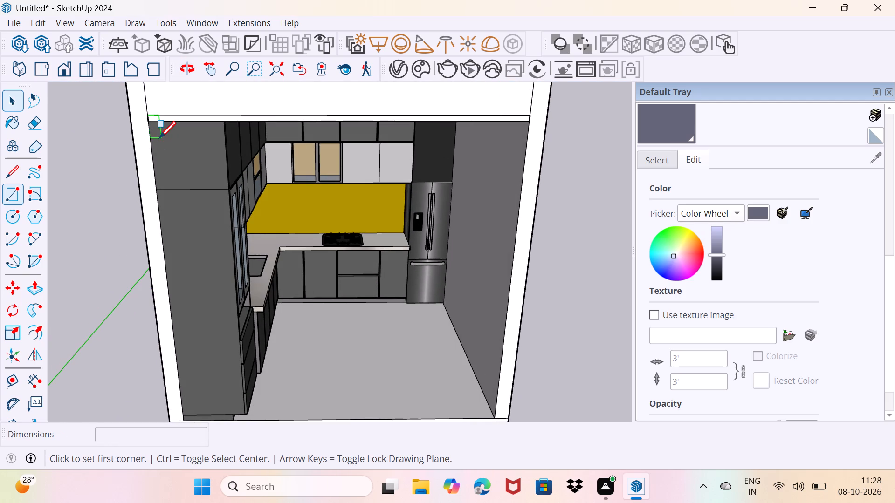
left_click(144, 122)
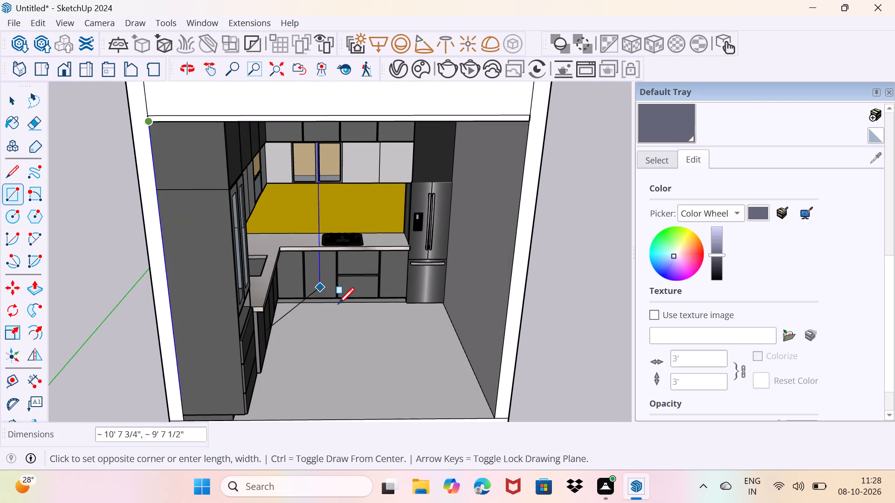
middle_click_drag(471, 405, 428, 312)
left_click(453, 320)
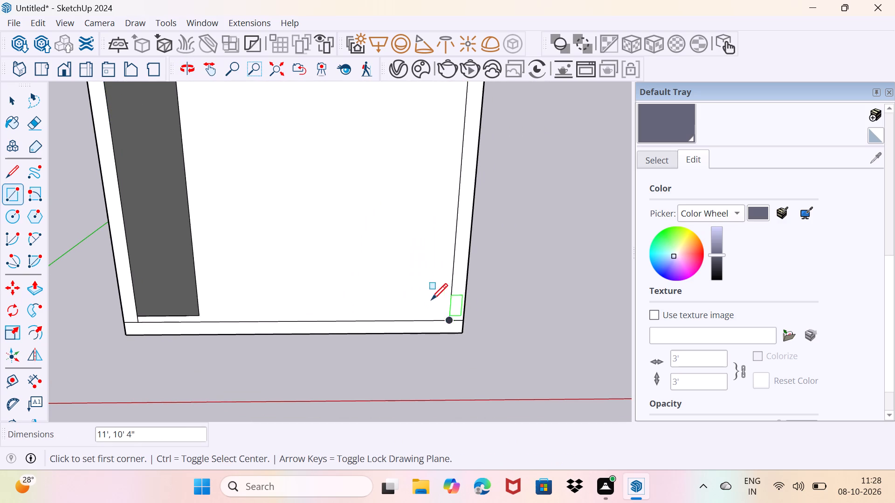
Push/Pull the front face of the wall beside the tall cabinet outward about 3 15/16".
middle_click_drag(170, 236, 189, 255)
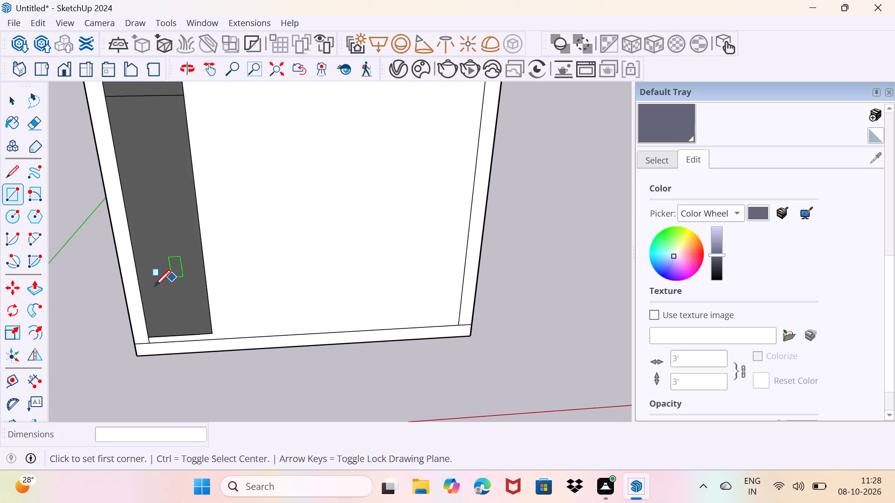
key("space")
left_click(122, 256)
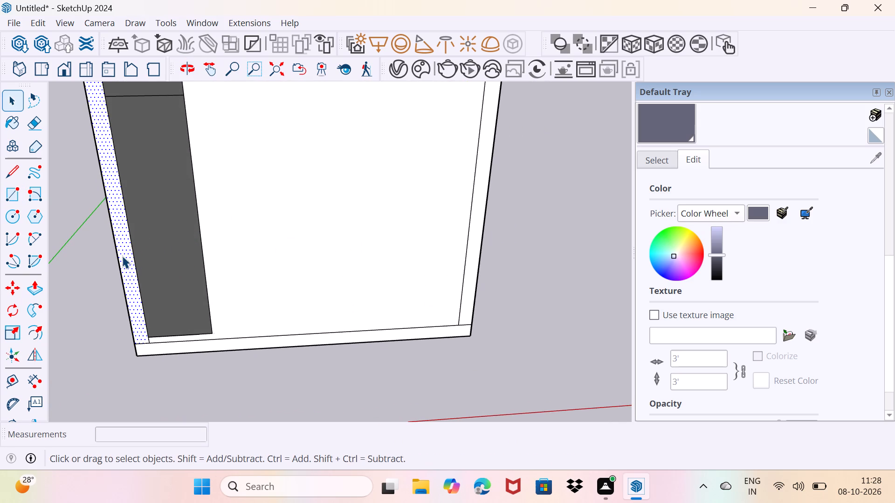
key("p")
key("Return")
left_click(122, 256)
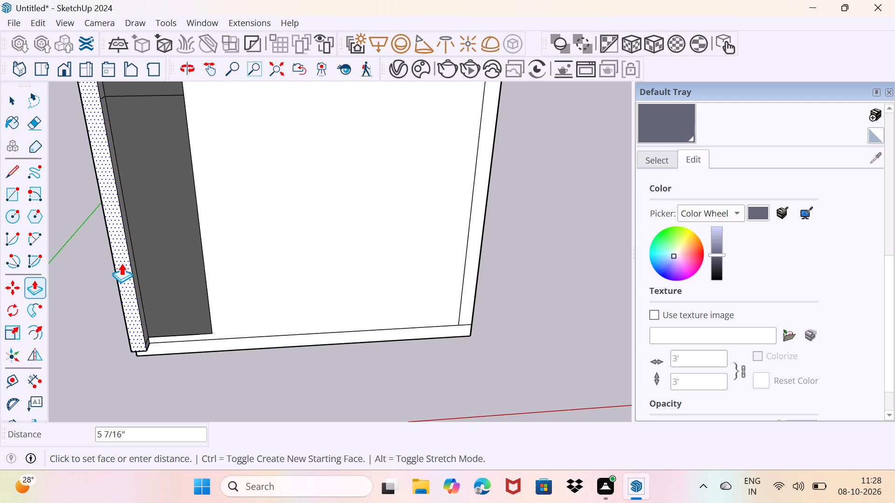
left_click(123, 262)
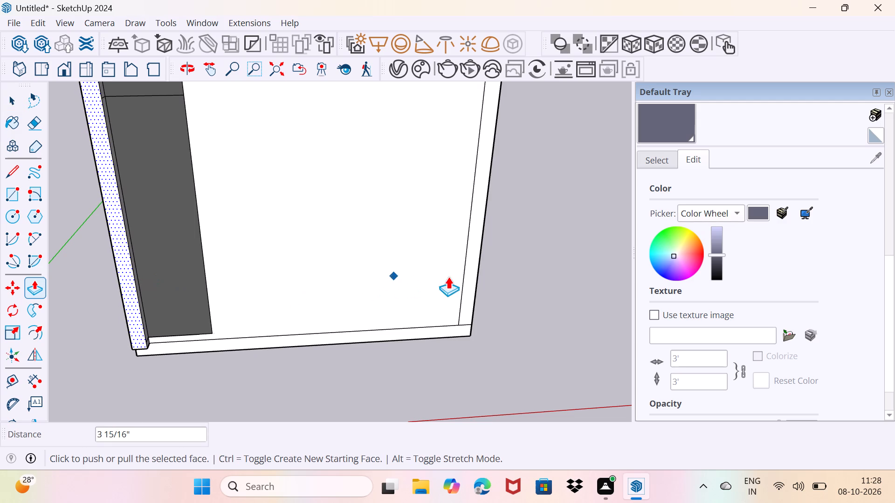
Push/Pull the fridge-side wall's front face outward about 2 9/16", and again by 3 15/16" using the opposite wall's front as reference.
key("space")
left_click(474, 274)
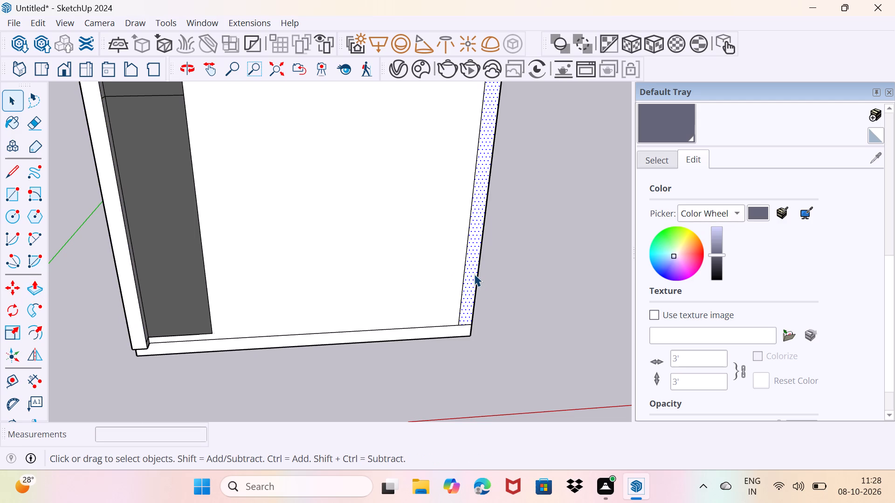
key("p")
left_click(474, 274)
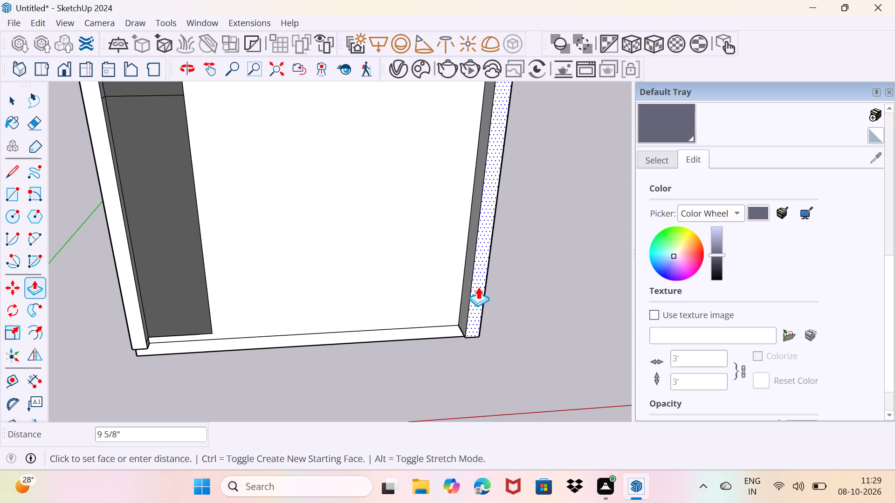
left_click(474, 278)
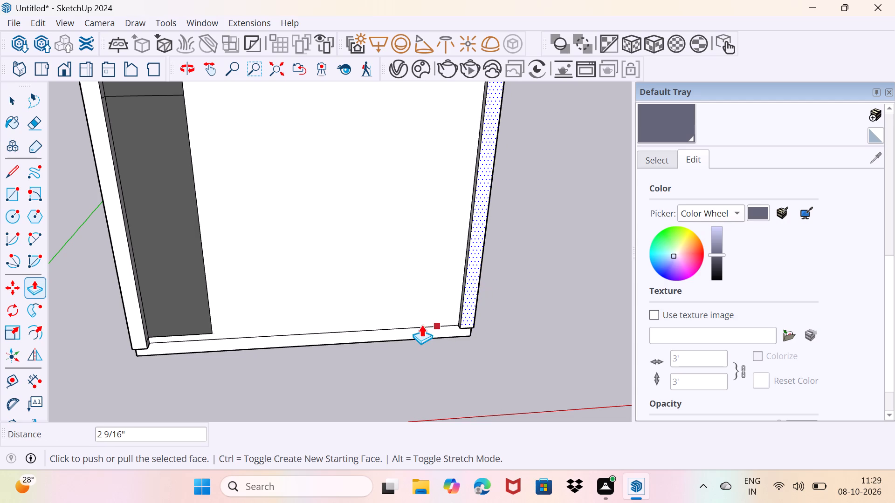
left_click(199, 342)
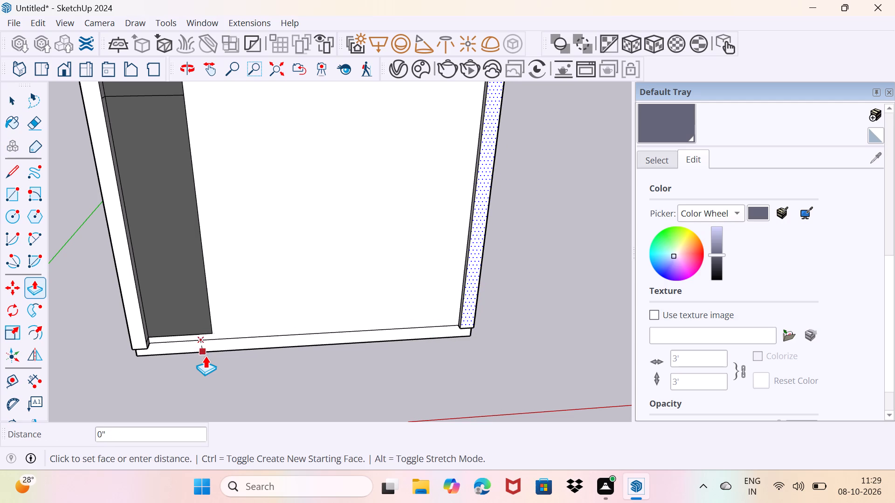
left_click(136, 323)
Push/Pull the floor slab's front face outward 3 15/16".
middle_click_drag(323, 364, 169, 407)
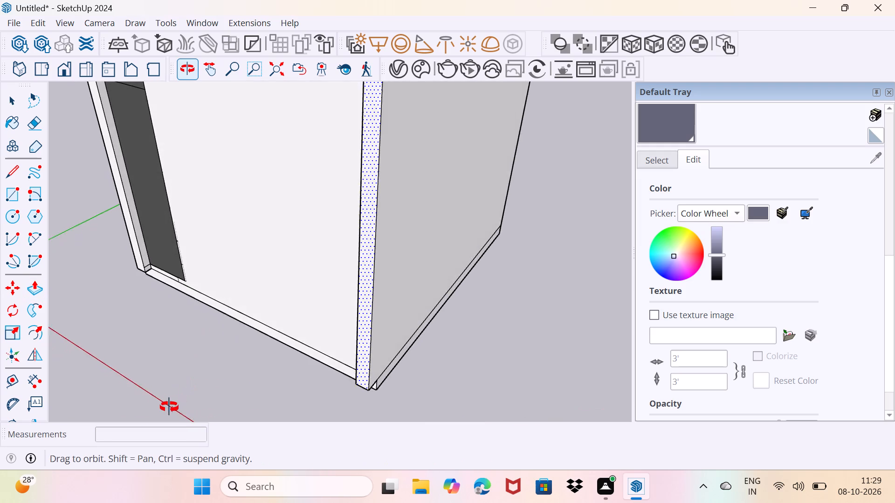
middle_click_drag(169, 407, 290, 357)
key("space")
left_click(337, 337)
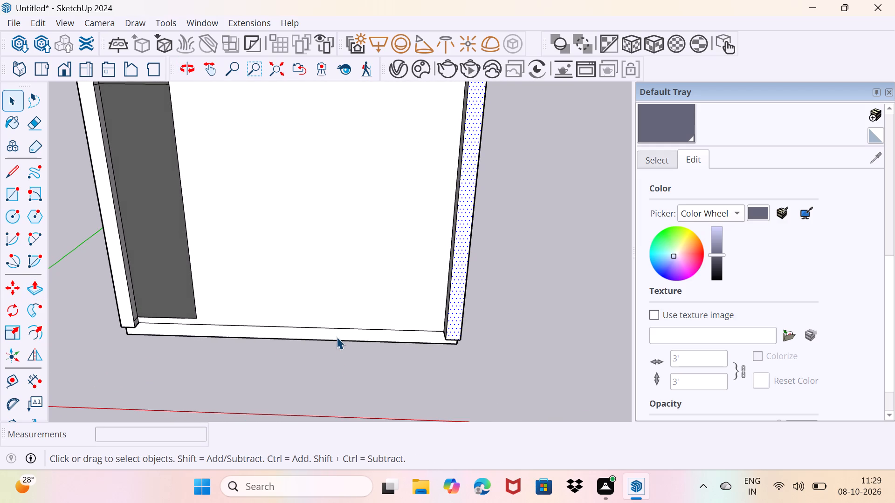
key("p")
left_click(341, 339)
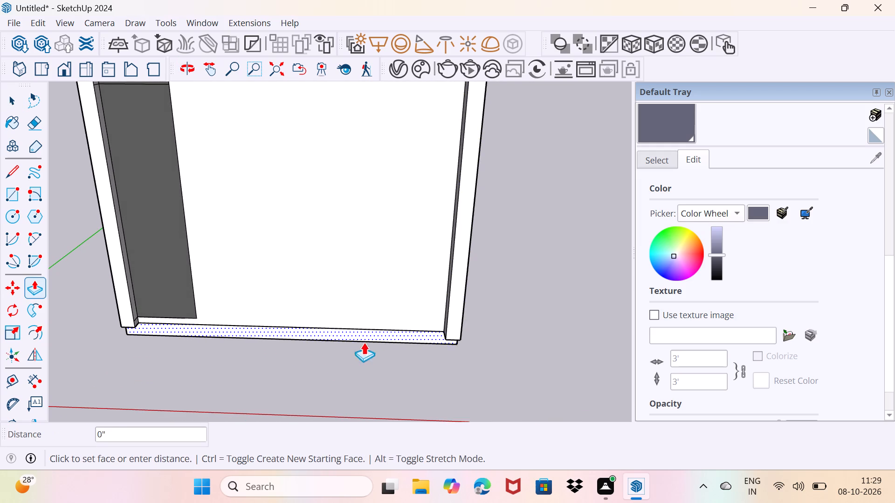
left_click(456, 321)
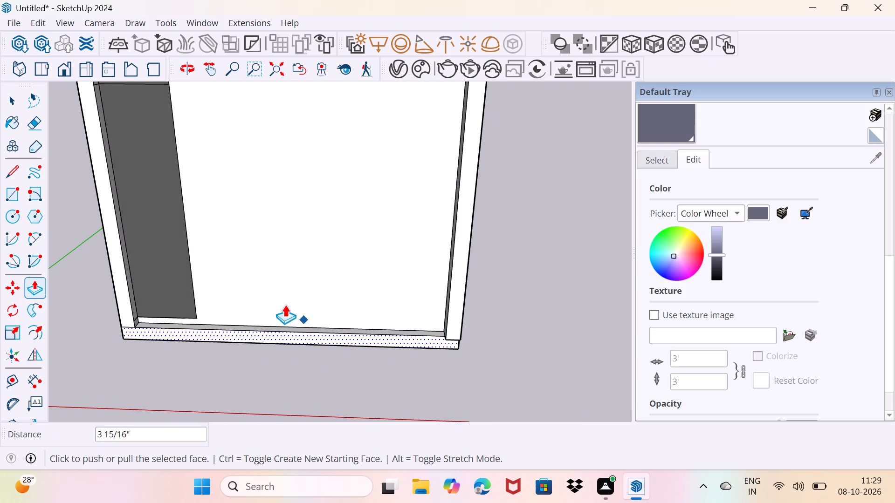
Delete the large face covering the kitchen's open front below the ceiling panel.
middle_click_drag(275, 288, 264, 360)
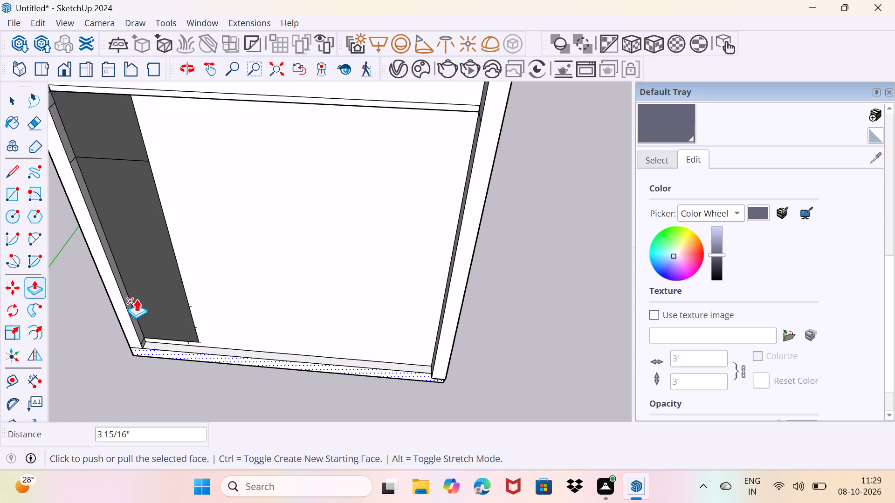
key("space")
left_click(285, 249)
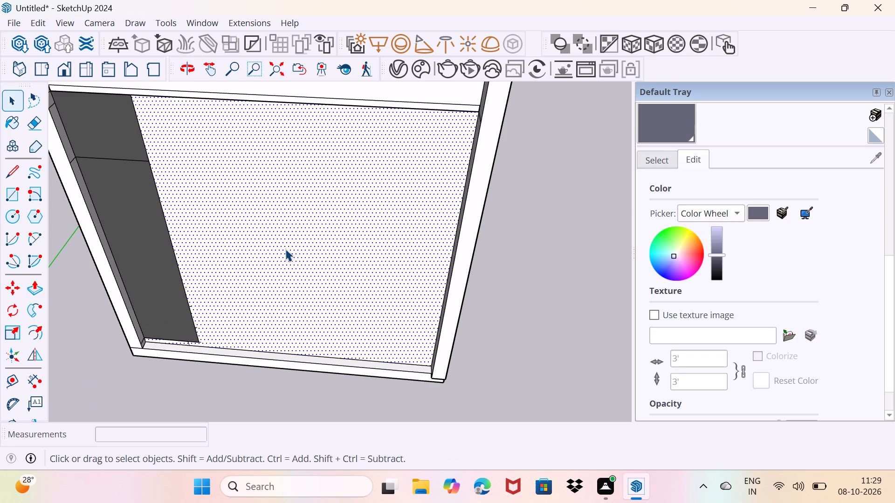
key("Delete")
Erase the seam edge between the original floor and its extended front strip.
scroll(276, 279, "down", 2)
middle_click_drag(267, 322, 243, 294)
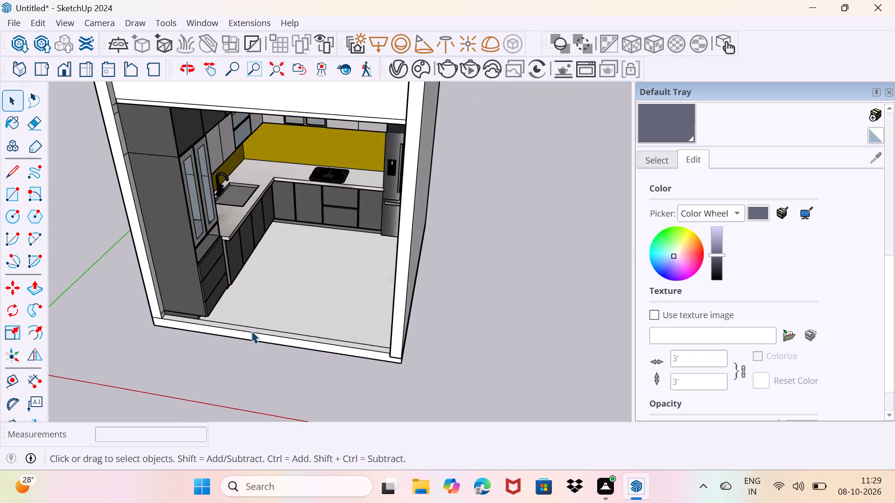
scroll(253, 328, "up", 7)
key("e")
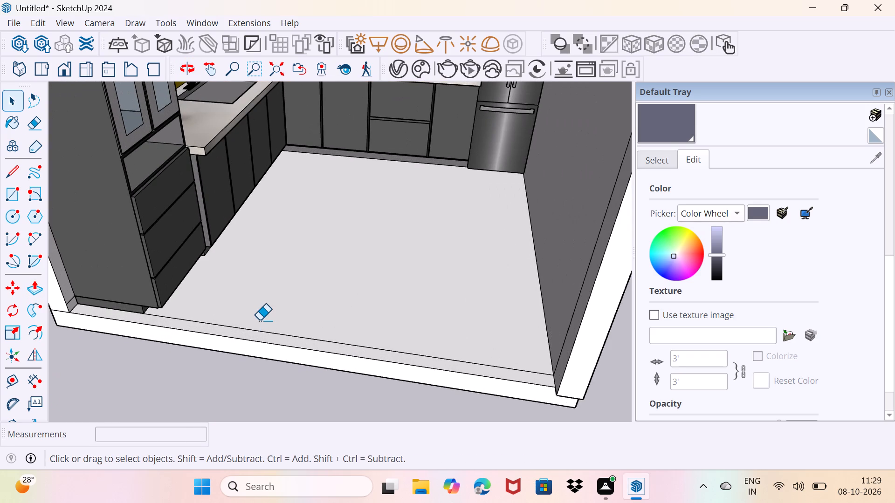
left_click_drag(258, 331, 279, 318)
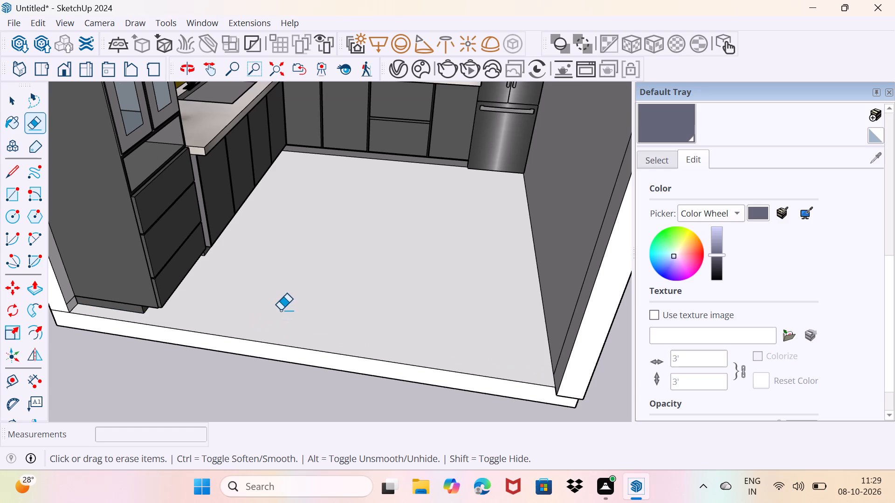
Erase the leftover seam edges on the inner face of the wall beside the tall cabinet, at floor and ceiling panel level.
middle_click_drag(166, 298, 355, 269)
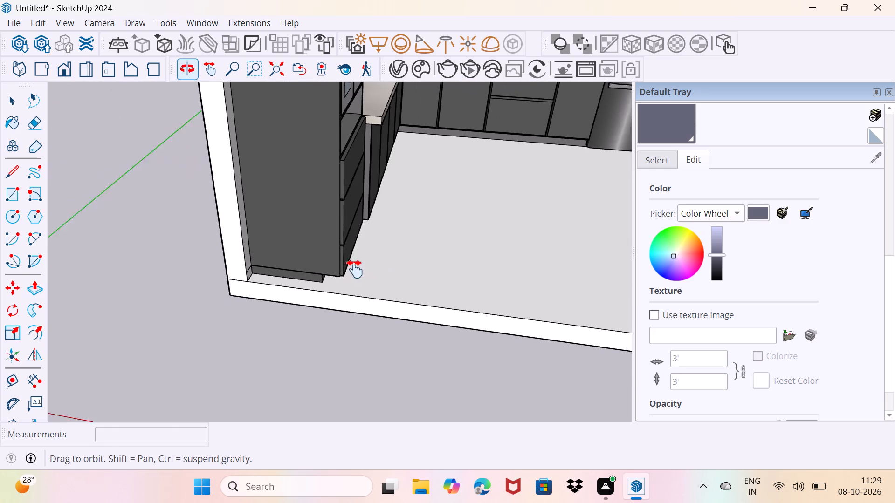
middle_click_drag(355, 269, 271, 280)
scroll(254, 259, "up", 4)
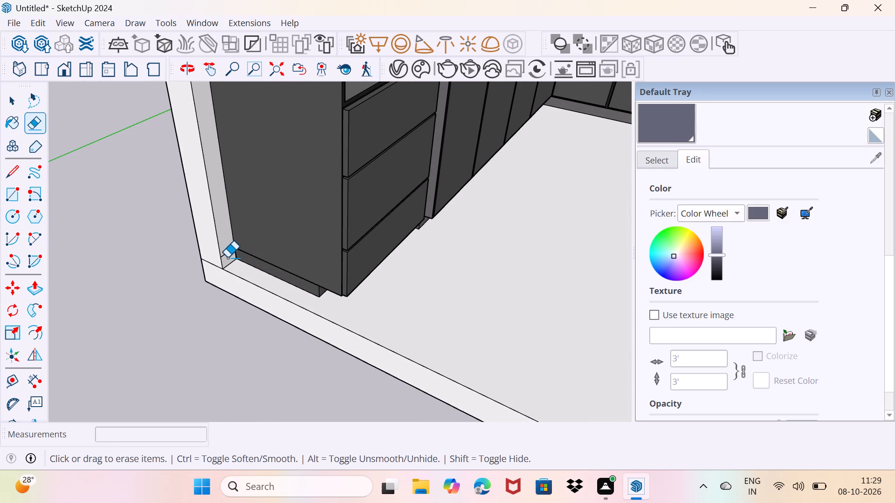
left_click_drag(228, 254, 228, 247)
scroll(237, 239, "down", 12)
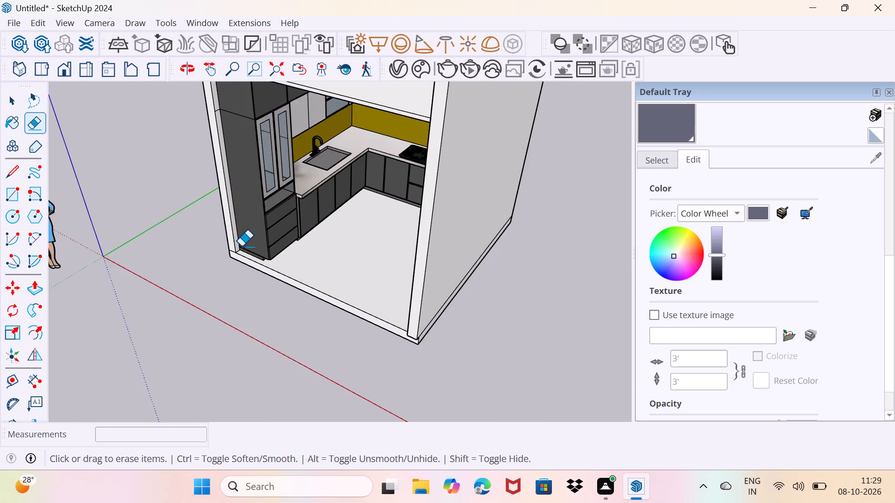
scroll(241, 246, "down", 3)
middle_click_drag(244, 208, 341, 211)
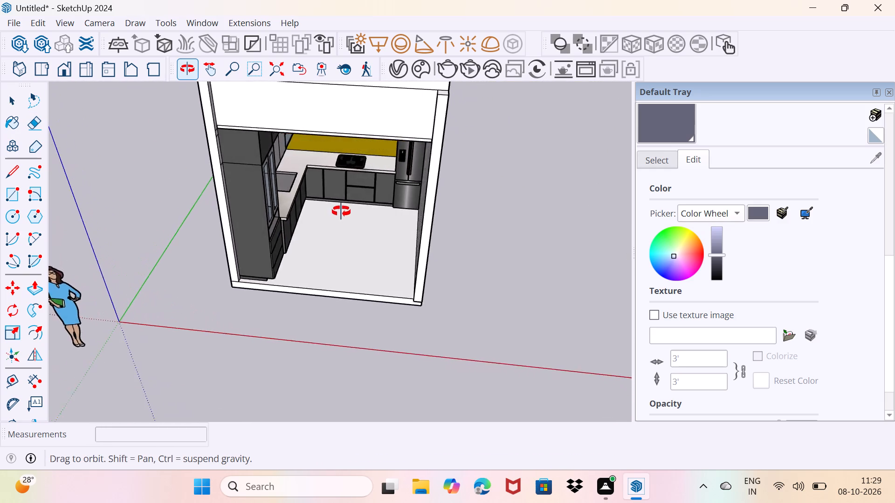
middle_click_drag(341, 211, 263, 262)
scroll(218, 177, "up", 8)
left_click(210, 144)
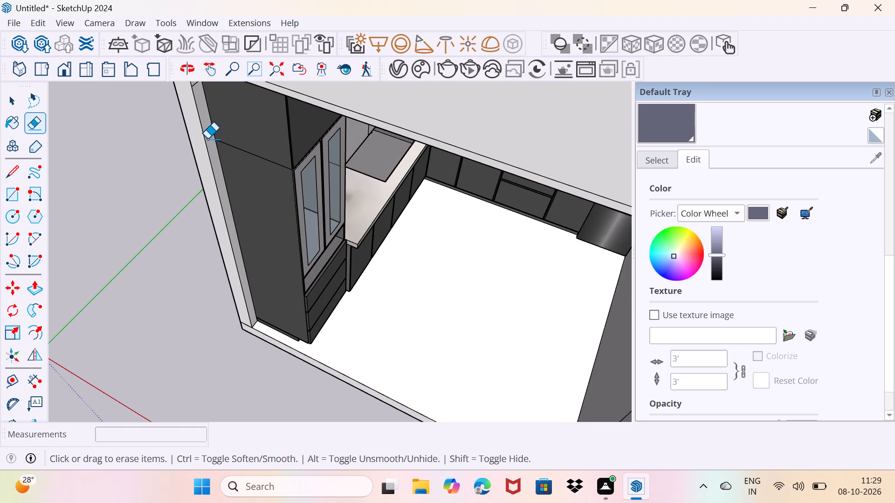
middle_click_drag(207, 139, 222, 293)
scroll(242, 235, "up", 4)
left_click(226, 242)
left_click(229, 253)
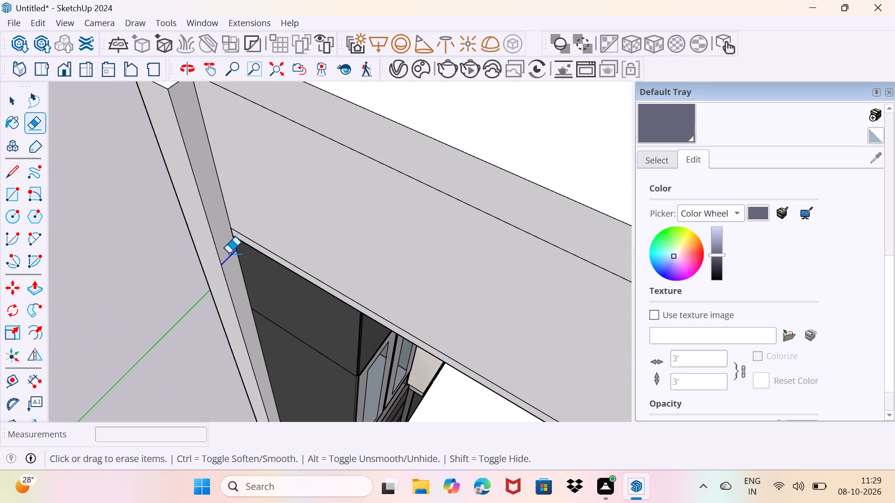
Erase the short seam edge on the fridge-side wall's inner face, level with the bottom of the ceiling panel.
middle_click_drag(261, 231, 340, 254)
scroll(347, 250, "down", 17)
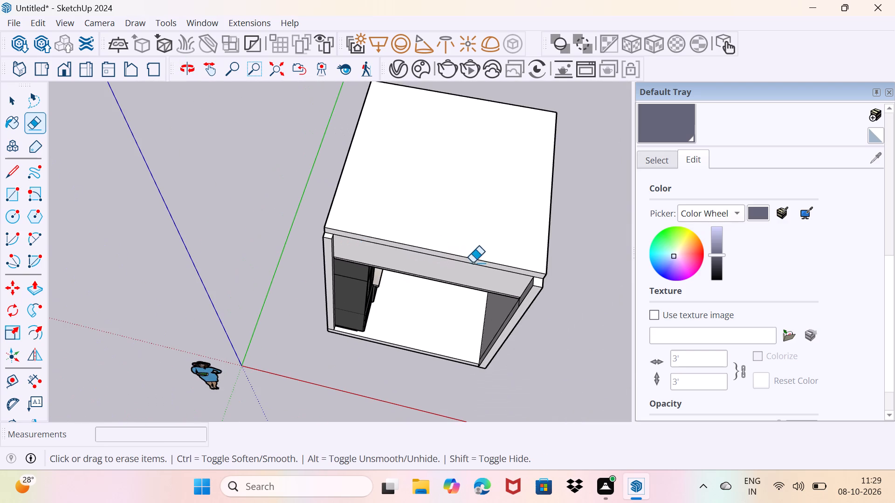
middle_click_drag(486, 260, 254, 238, "shift")
middle_click_drag(323, 306, 523, 166)
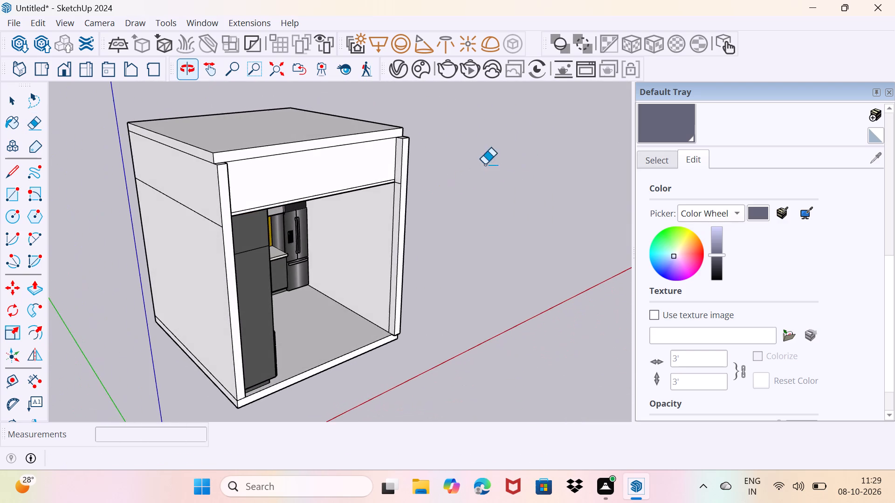
scroll(412, 194, "up", 4)
left_click(392, 177)
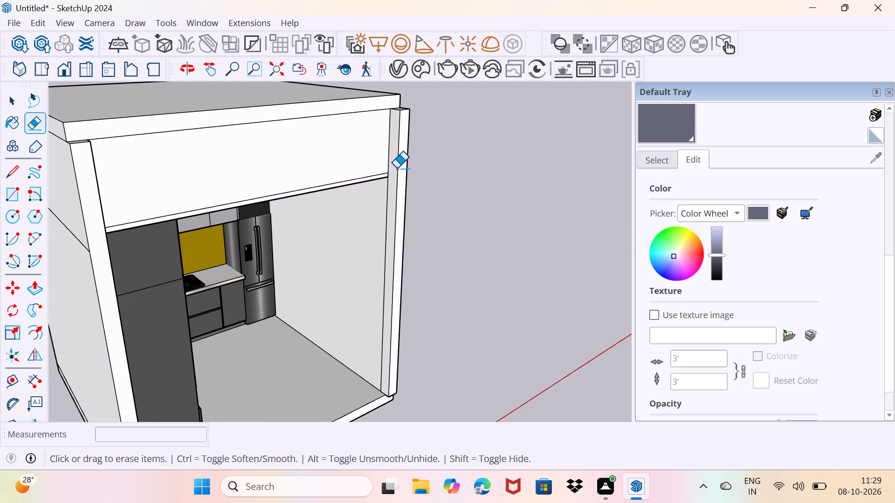
Push/Pull the roof slab's front face outward 3 15/16", and again by 2 9/16", using the fridge-side wall's front as reference.
middle_click_drag(396, 165, 324, 165)
key("space")
left_click(334, 104)
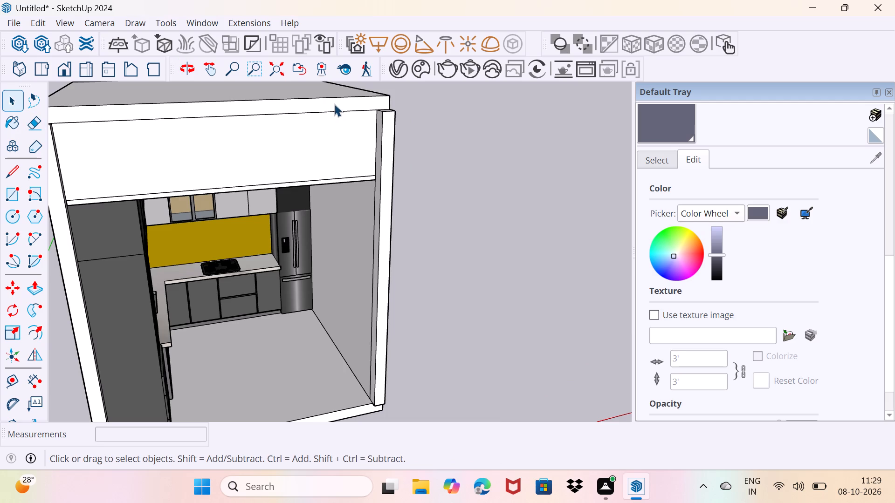
key("p")
left_click(334, 104)
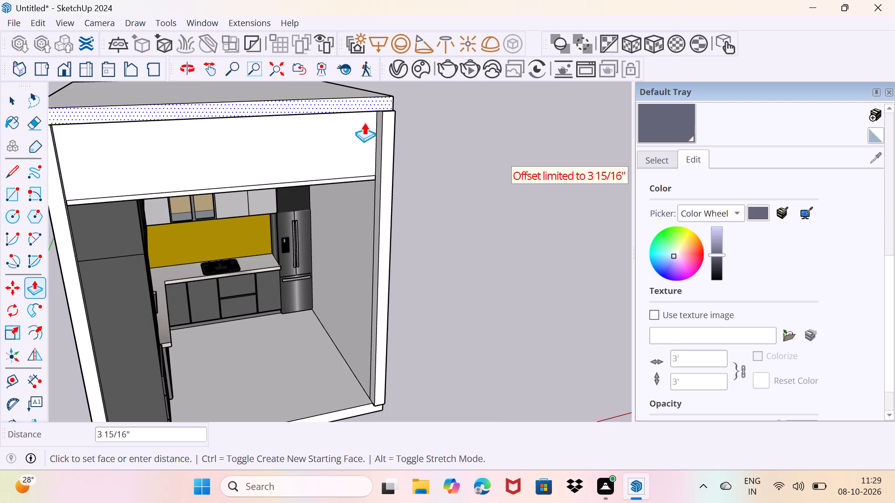
left_click(382, 154)
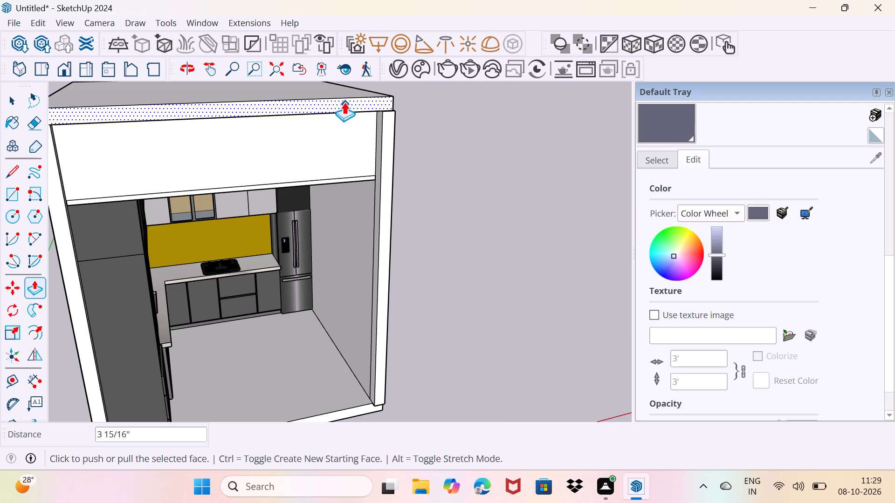
left_click(344, 102)
left_click(392, 124)
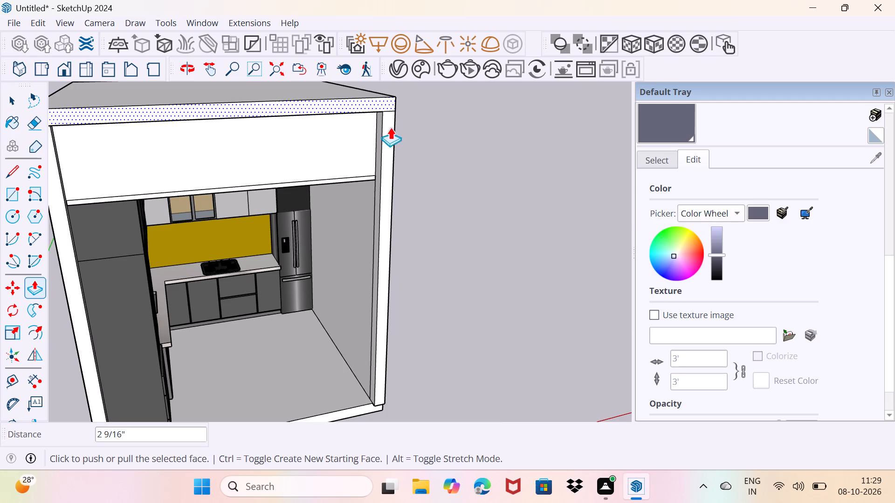
key("space")
Push/Pull the front face of the panel above the kitchen opening outward 3 15/16", and again by 2 9/16".
middle_click_drag(450, 182, 362, 136)
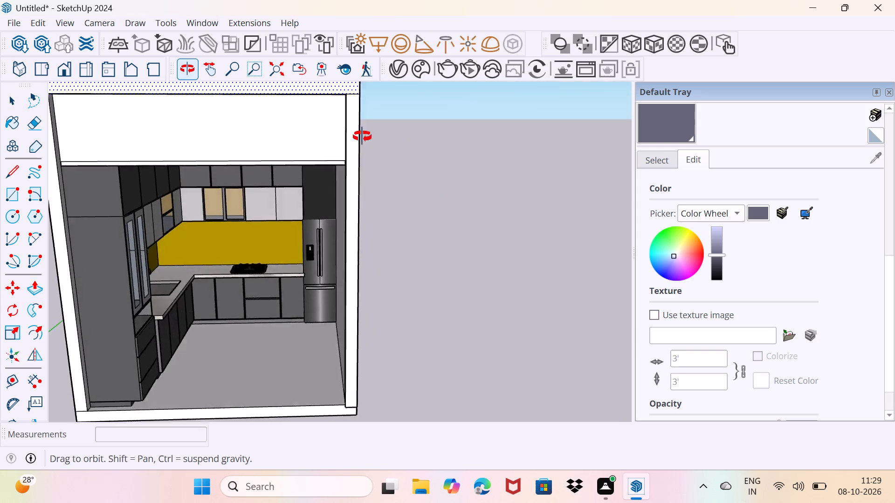
middle_click_drag(362, 136, 346, 154)
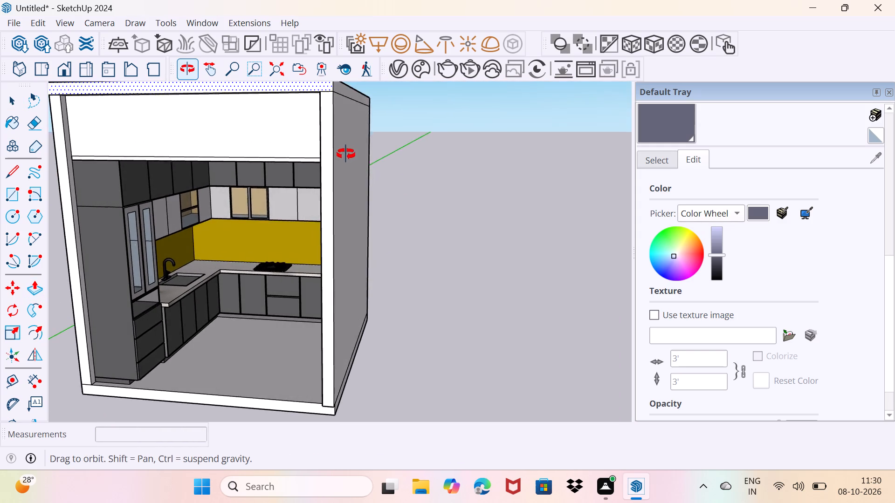
middle_click_drag(346, 154, 399, 180)
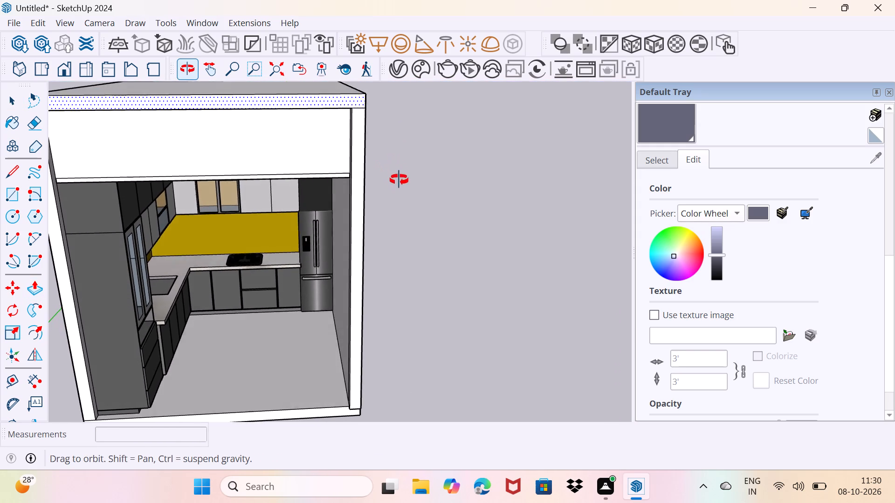
middle_click_drag(399, 180, 399, 180)
left_click(316, 147)
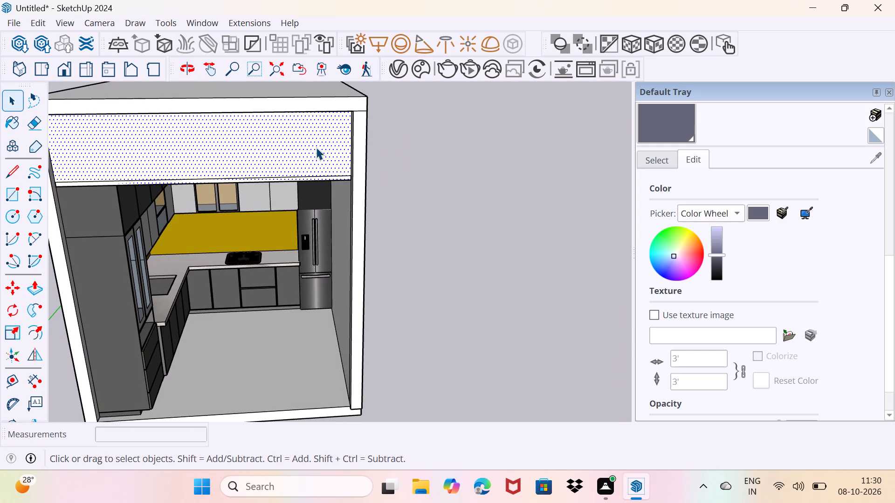
key("p")
left_click(316, 147)
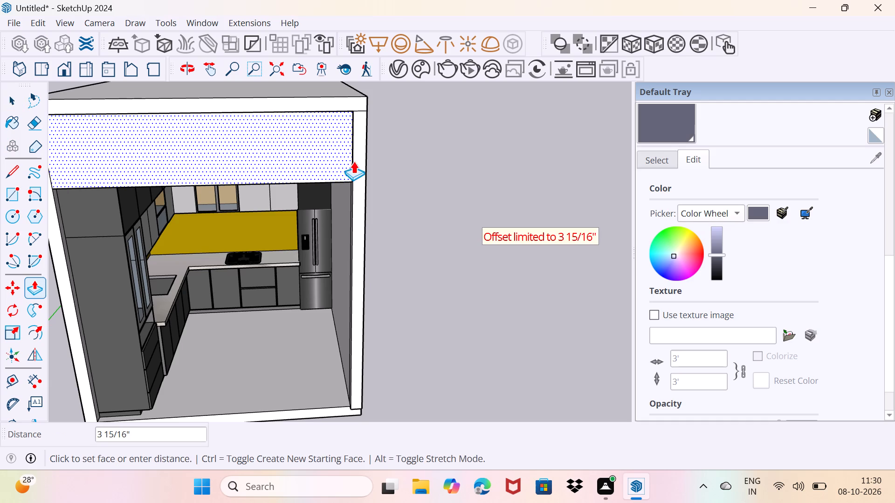
left_click(361, 166)
left_click(323, 158)
left_click(358, 163)
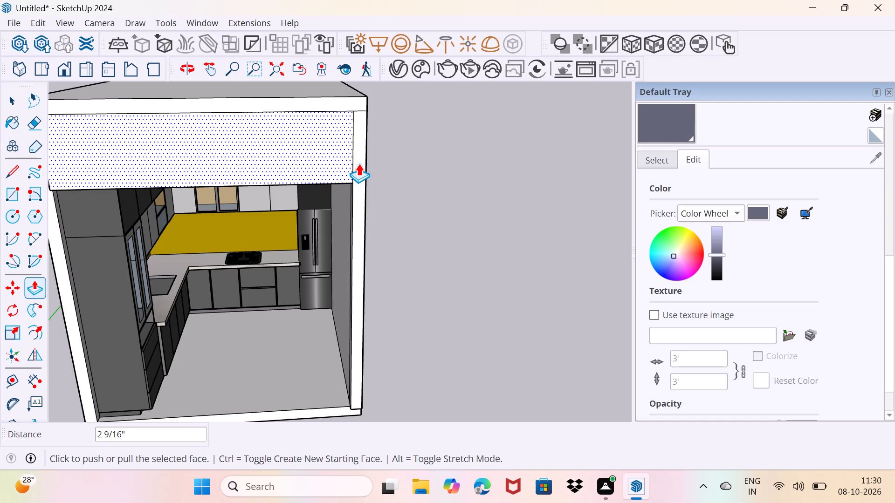
key("space")
Examine the kitchen's front opening, false ceiling and surrounding wall edges from several angles.
left_click_drag(411, 241, 474, 199)
middle_click_drag(468, 312, 439, 283)
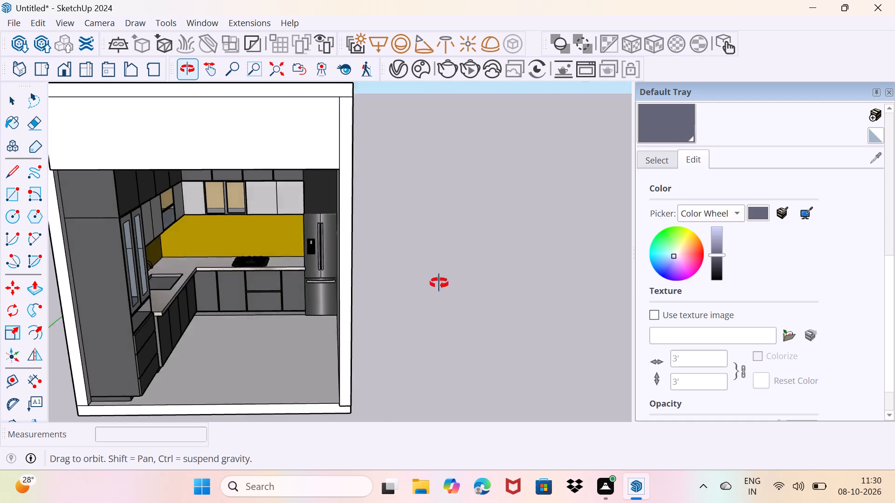
middle_click_drag(439, 283, 417, 232)
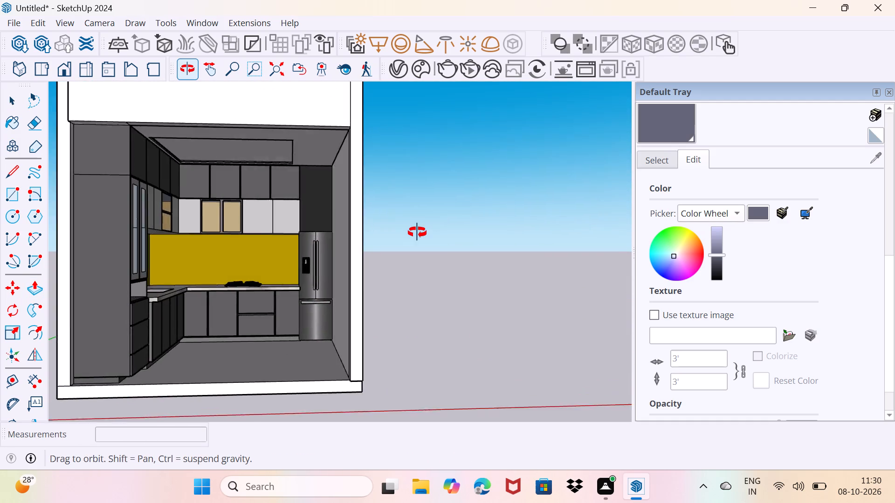
middle_click_drag(417, 232, 559, 225)
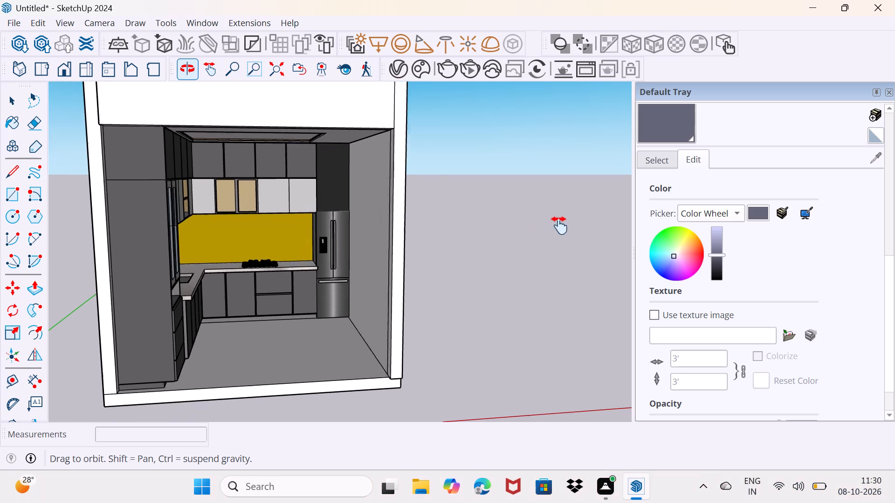
middle_click_drag(559, 225, 563, 224)
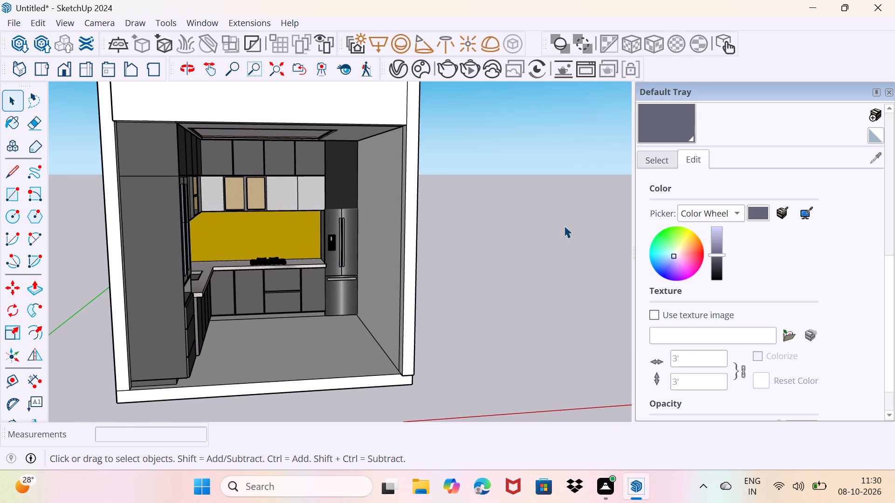
middle_click_drag(325, 235, 259, 234)
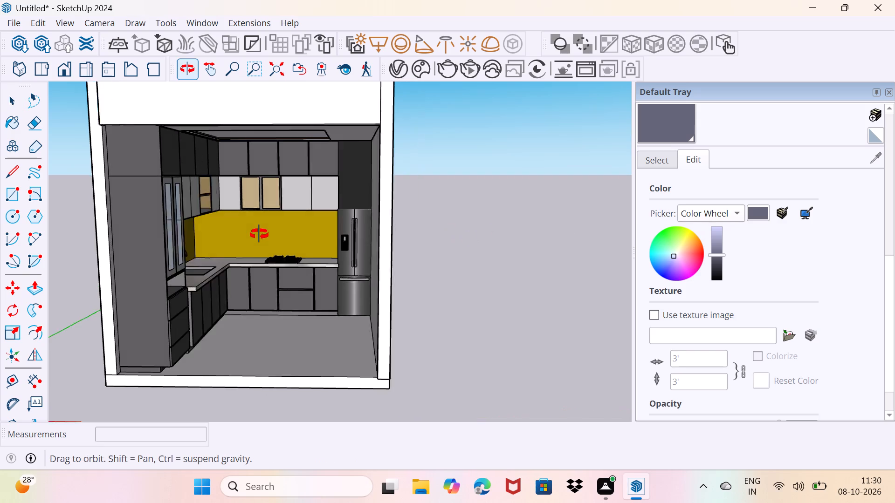
middle_click_drag(259, 234, 335, 232)
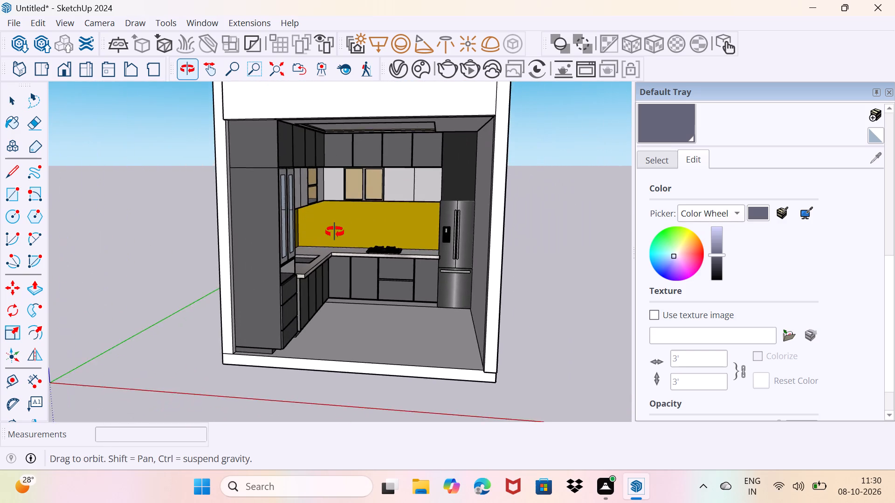
middle_click_drag(335, 232, 349, 220)
Push/Pull the panel above the opening outward another 2 9/16", using the front of the tall-cabinet-side wall as reference.
scroll(247, 111, "up", 3)
middle_click_drag(233, 107, 245, 195)
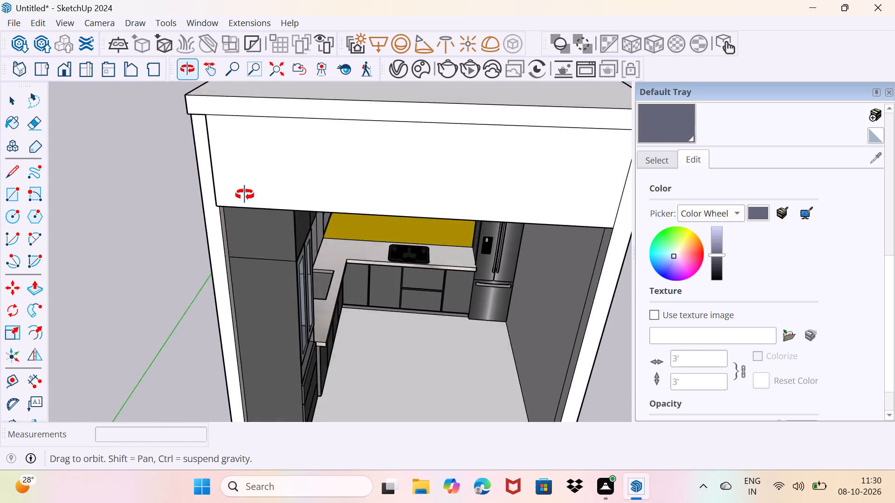
middle_click_drag(245, 195, 386, 181)
left_click(412, 177)
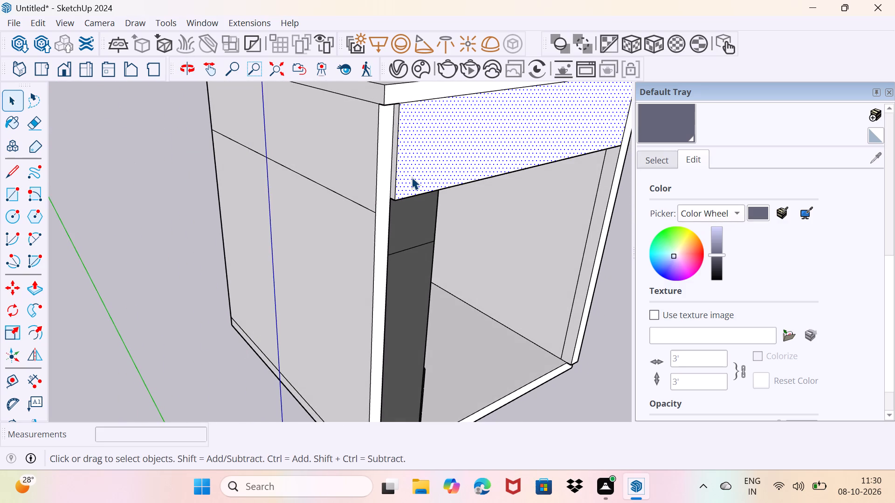
key("p")
left_click(412, 177)
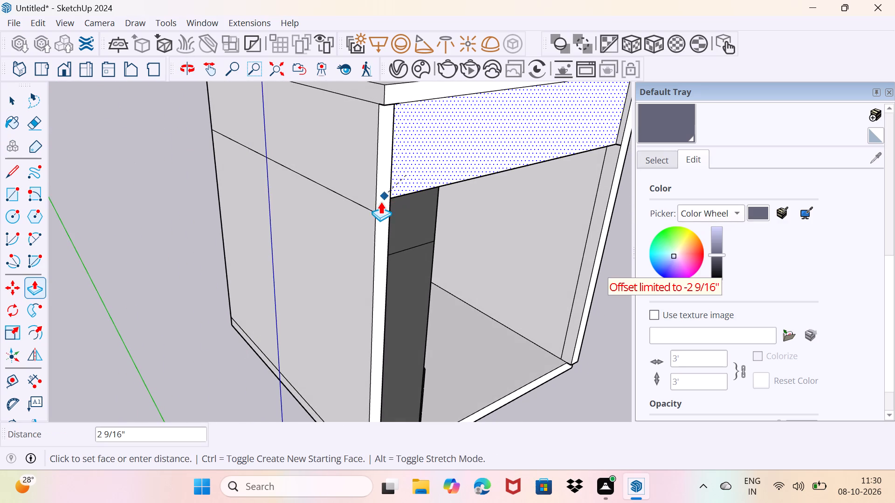
left_click(379, 205)
key("space")
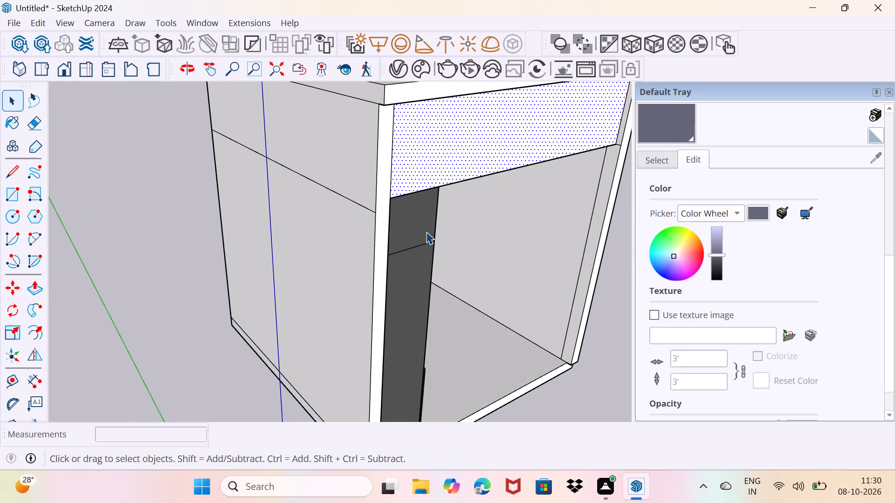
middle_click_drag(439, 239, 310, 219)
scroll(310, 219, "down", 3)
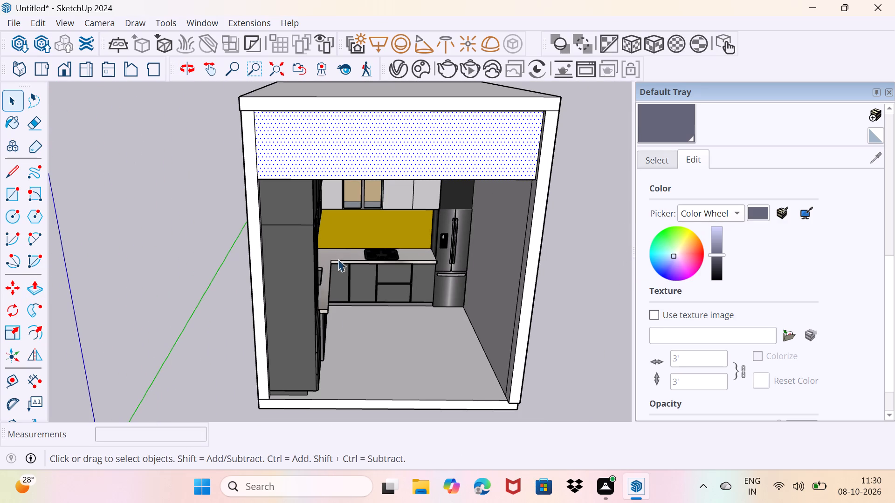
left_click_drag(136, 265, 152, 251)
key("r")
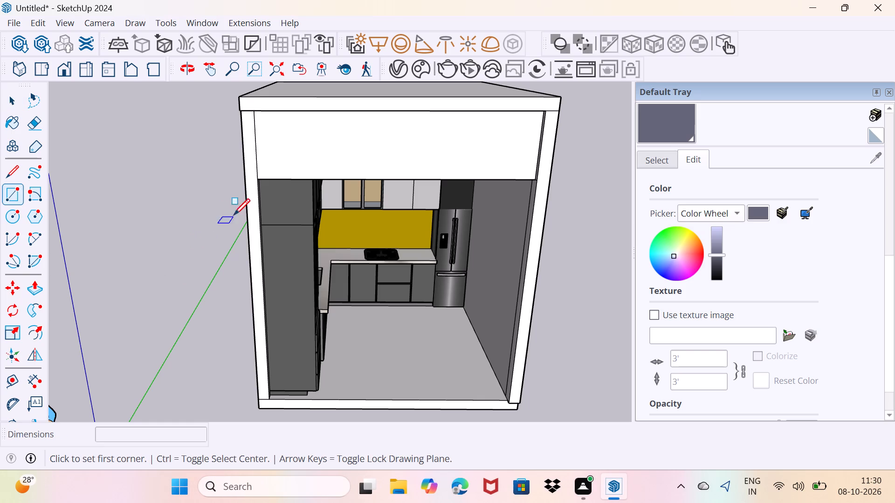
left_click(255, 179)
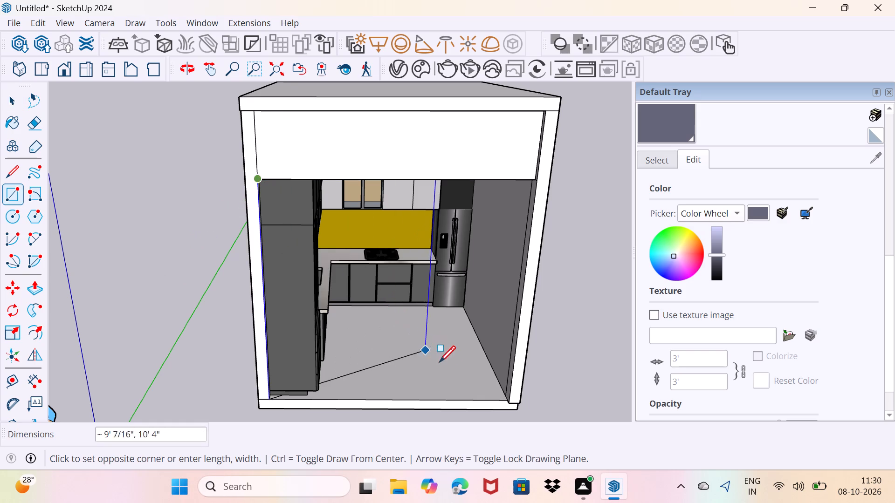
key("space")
Push/Pull the floor slab's front face outward 2 9/16", using the fridge-side wall's front as reference.
middle_click_drag(480, 410, 394, 347)
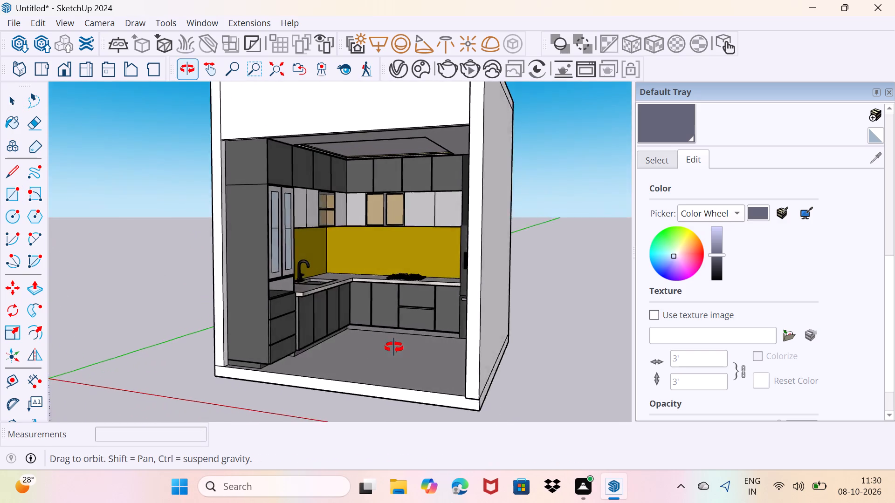
middle_click_drag(394, 347, 346, 322)
left_click(403, 381)
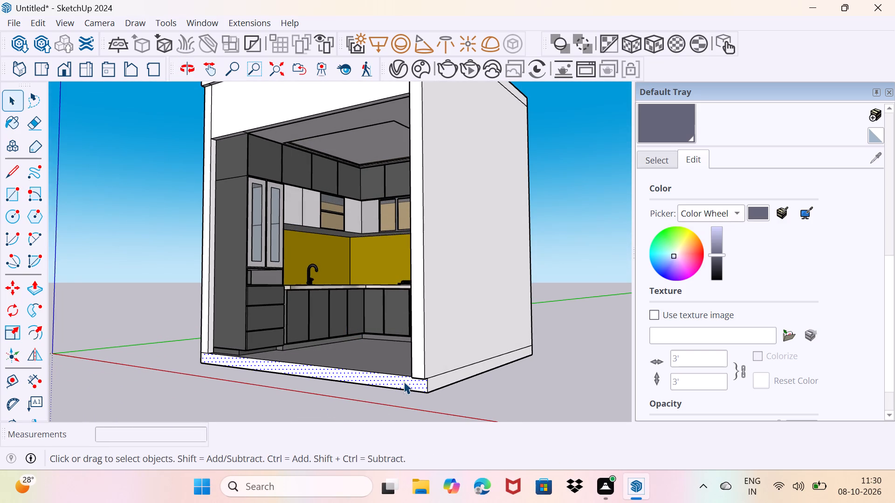
key("p")
left_click(404, 381)
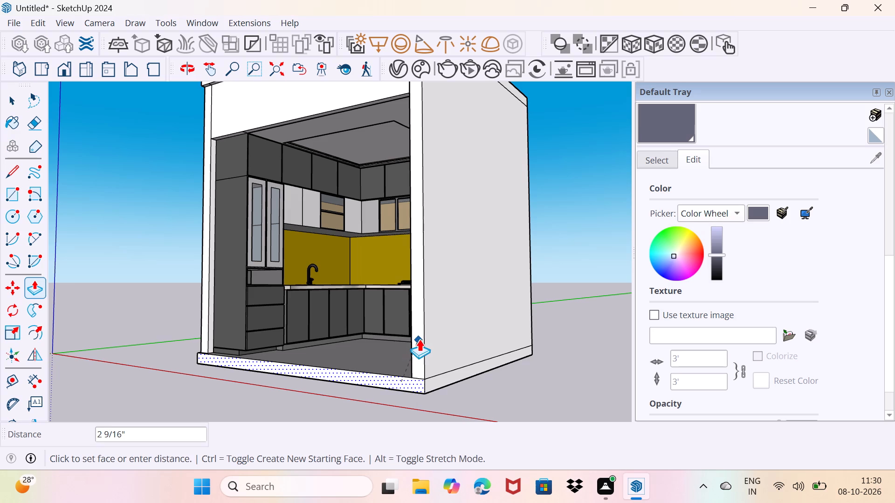
left_click(419, 339)
key("space")
left_click_drag(501, 379, 508, 376)
middle_click_drag(435, 343, 461, 366)
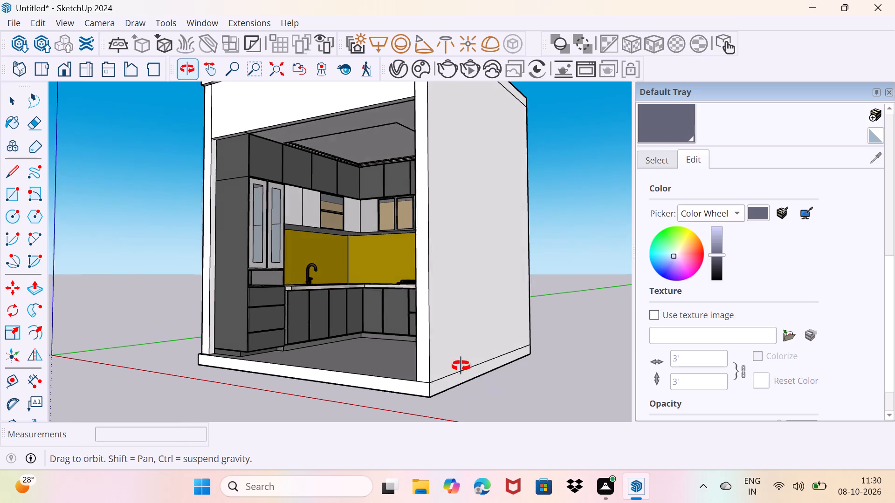
middle_click_drag(461, 366, 535, 390)
scroll(537, 372, "down", 2)
scroll(244, 376, "up", 3)
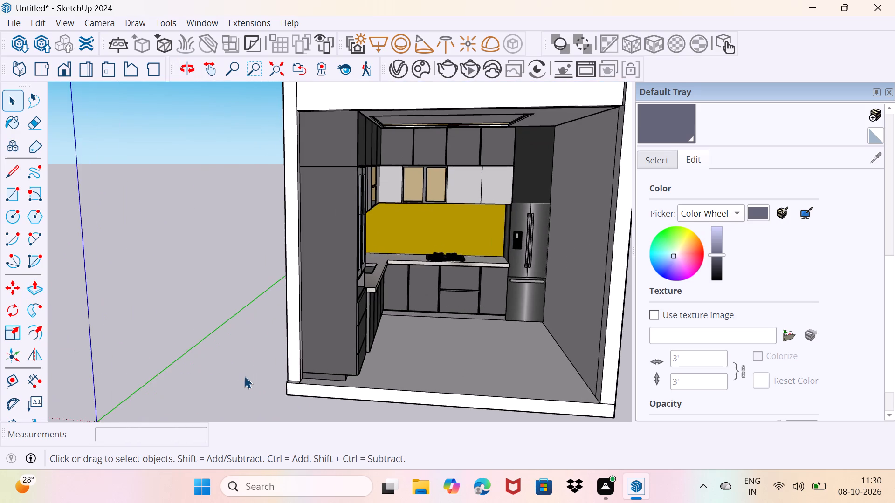
Push/Pull the front face of the tall-cabinet-side wall outward 2 9/16", using the floor slab's front as reference.
middle_click_drag(299, 367, 332, 401)
left_click(316, 373)
scroll(320, 374, "up", 2)
key("p")
left_click(320, 374)
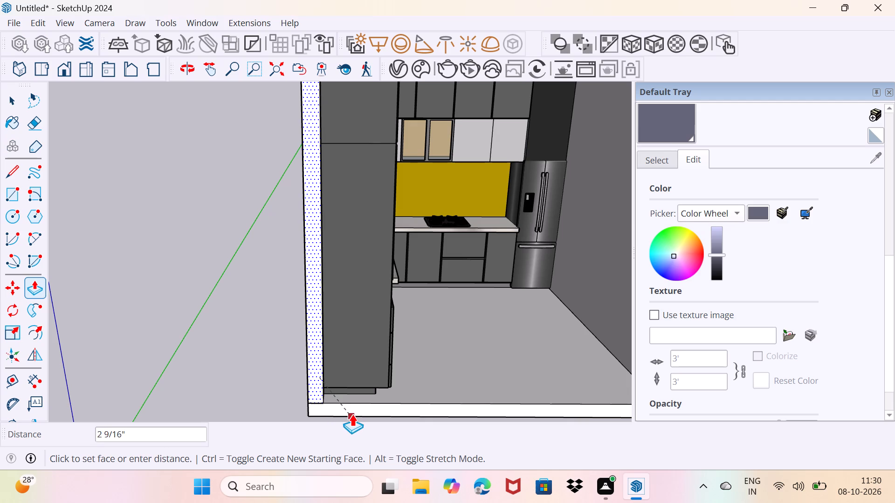
left_click(352, 414)
scroll(363, 392, "down", 1)
key("space")
left_click_drag(229, 376, 259, 353)
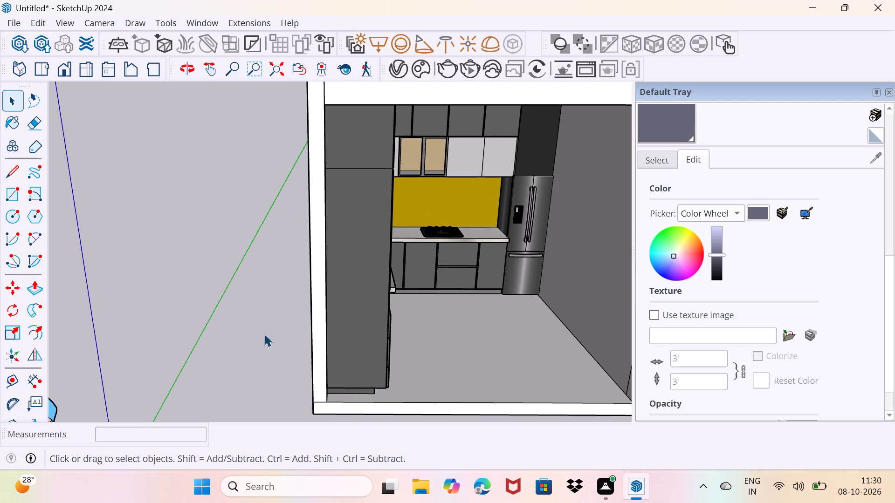
Erase the short seam across the tall-cabinet-side wall's front at the lower corner of the panel above the opening.
middle_click_drag(244, 325, 73, 414)
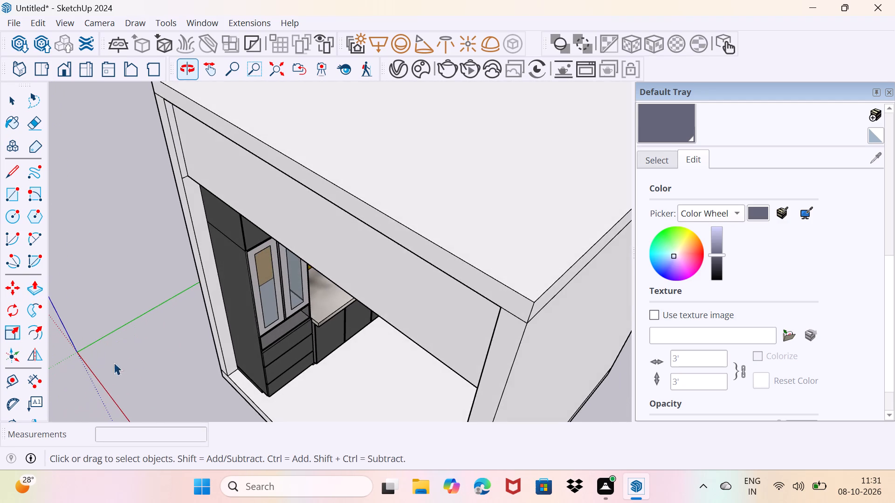
scroll(177, 229, "up", 7)
key("e")
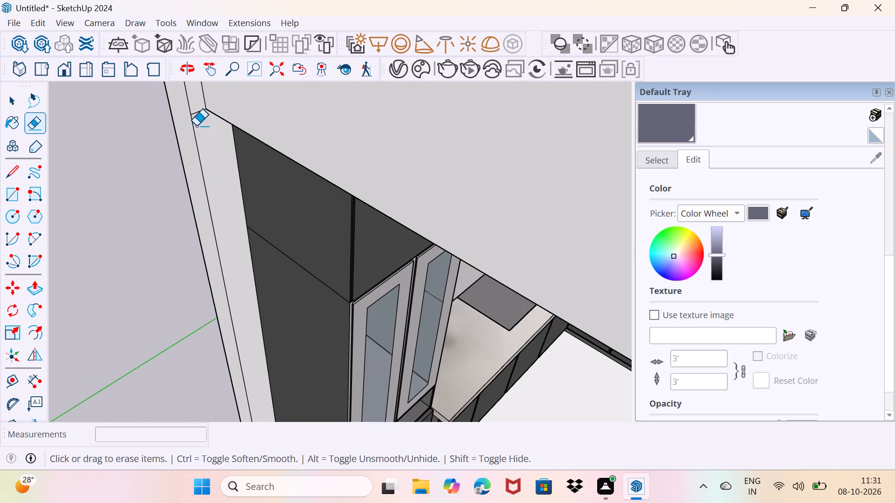
left_click(197, 115)
scroll(192, 142, "down", 9)
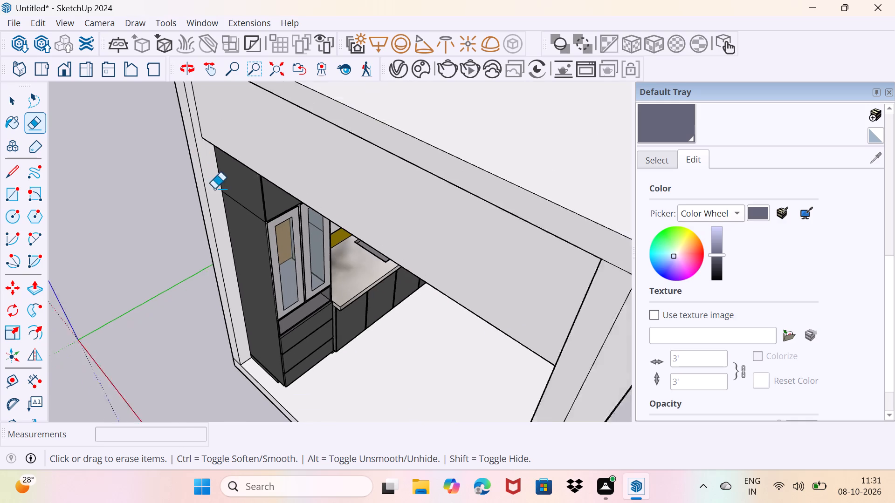
scroll(214, 189, "down", 1)
middle_click_drag(257, 309, 255, 224)
Paint the kitchen floor with the light grey-white marble from the Stone materials collection.
left_click(698, 164)
left_click(672, 159)
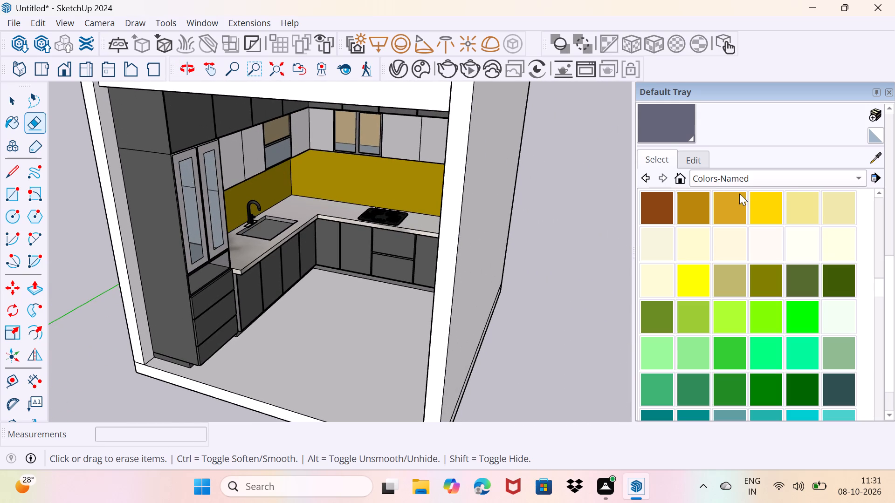
left_click(744, 177)
left_click(698, 274)
scroll(714, 269, "down", 4)
scroll(716, 271, "up", 3)
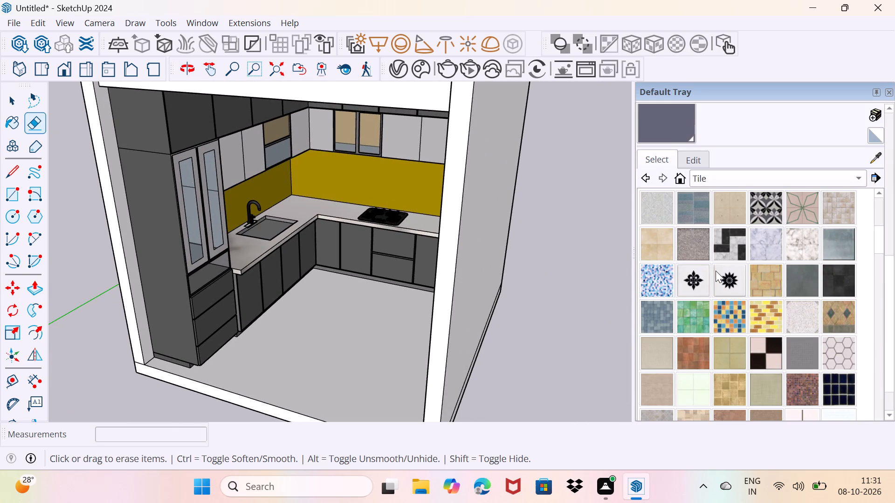
left_click(728, 177)
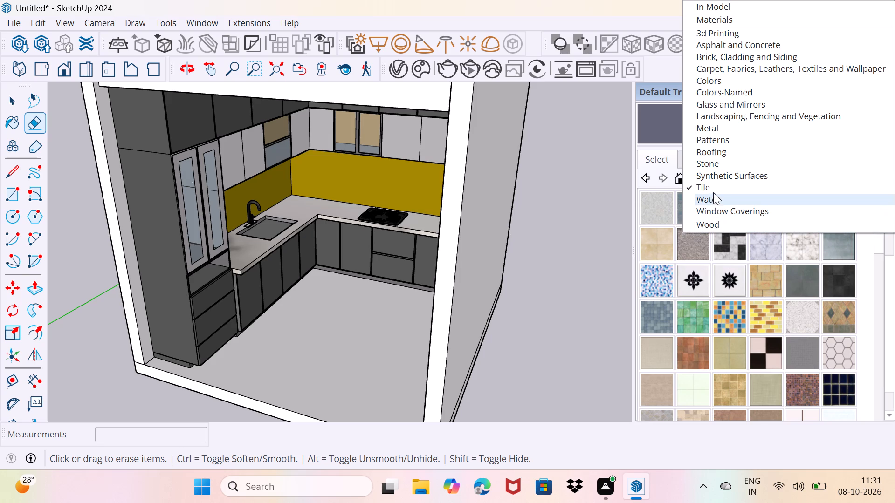
left_click(711, 168)
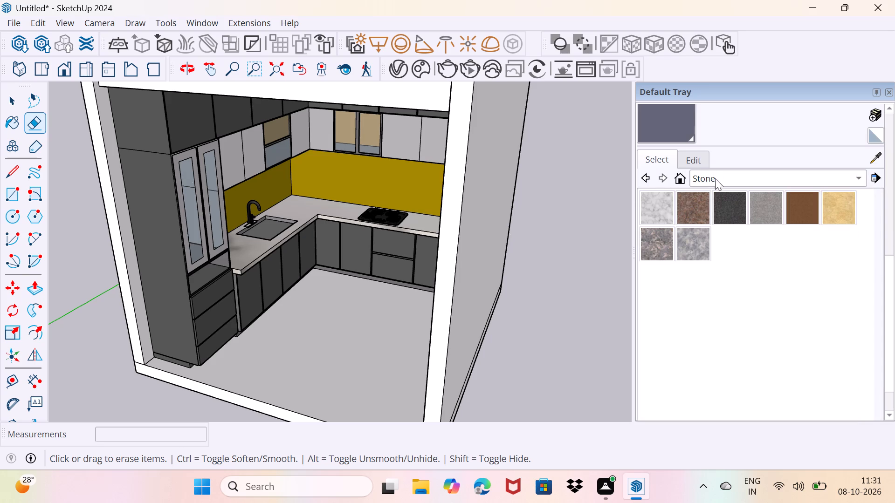
left_click(665, 214)
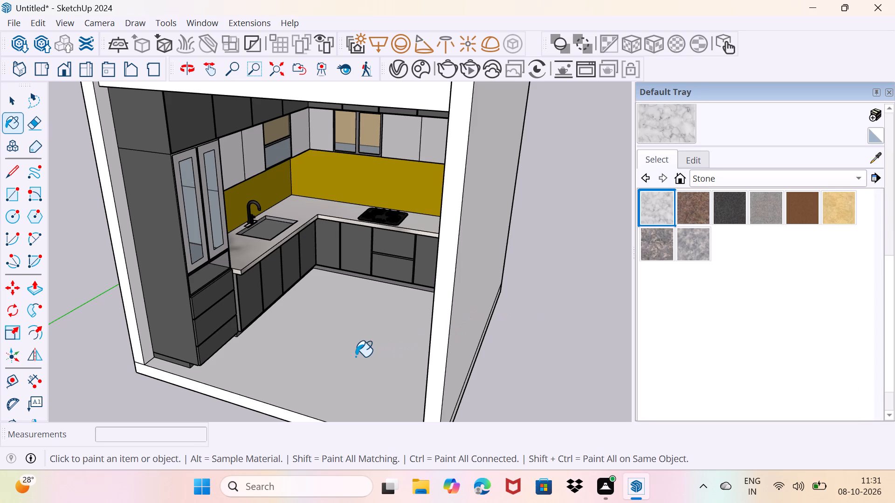
left_click(356, 357)
middle_click_drag(348, 346, 417, 307)
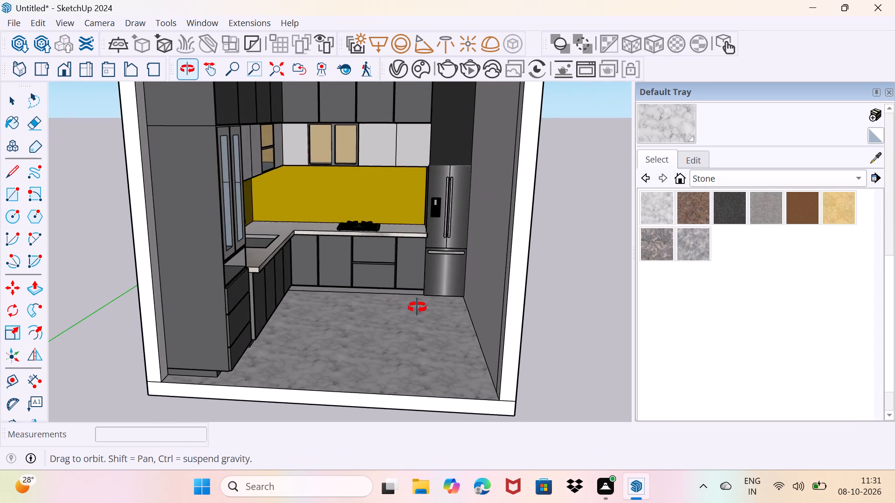
middle_click_drag(417, 307, 373, 339)
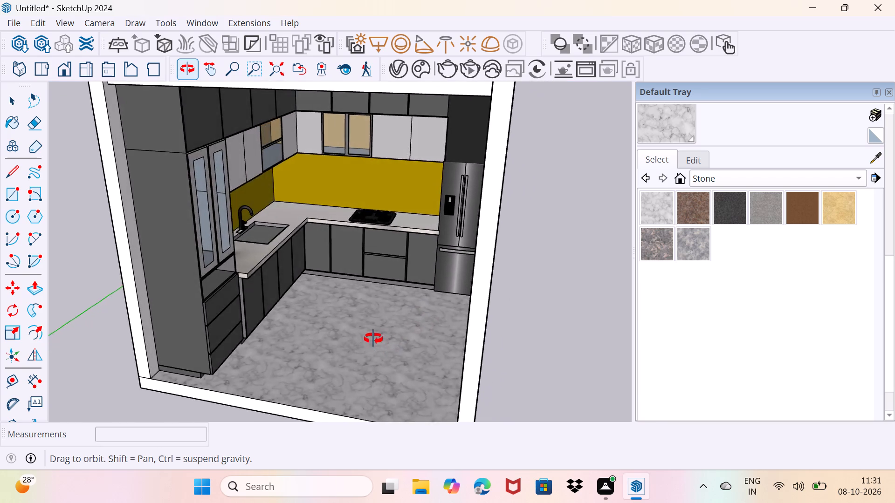
middle_click_drag(373, 339, 375, 372)
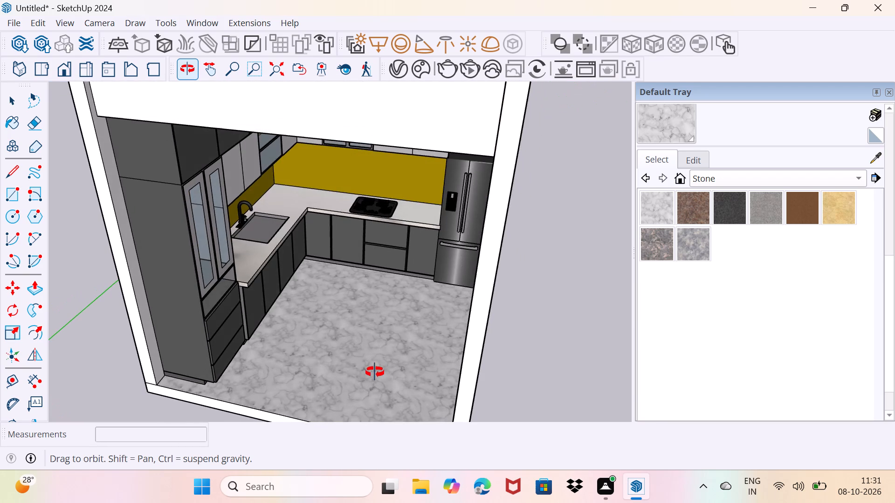
middle_click_drag(375, 372, 359, 366)
key("space")
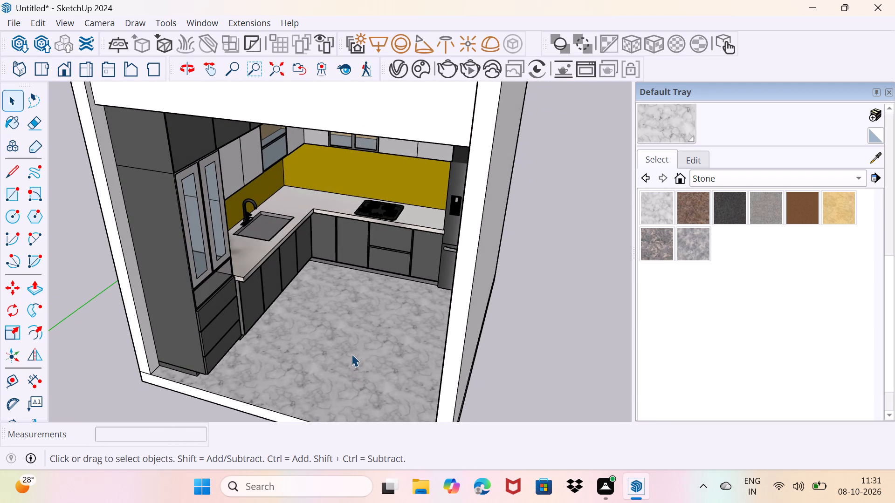
Push/Pull the panel above the kitchen opening outward until it is flush with the side walls' front faces.
scroll(351, 354, "down", 1)
middle_click_drag(367, 342, 474, 259)
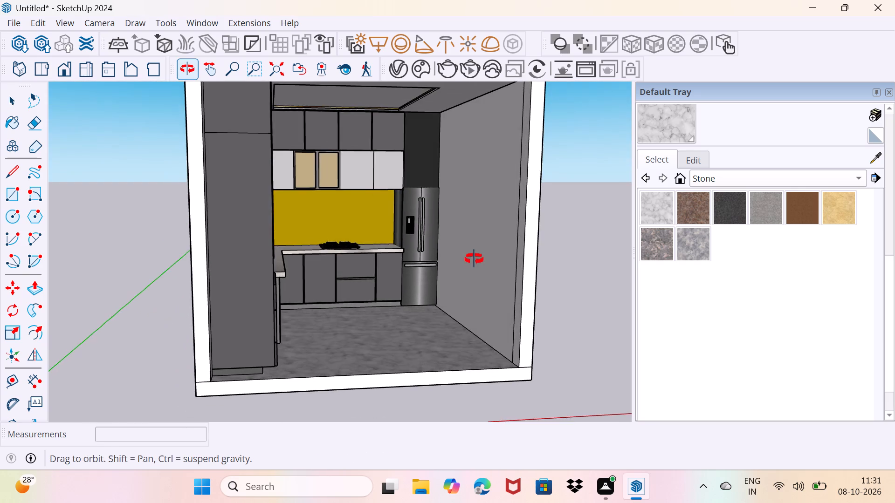
middle_click_drag(474, 259, 437, 359)
key("space")
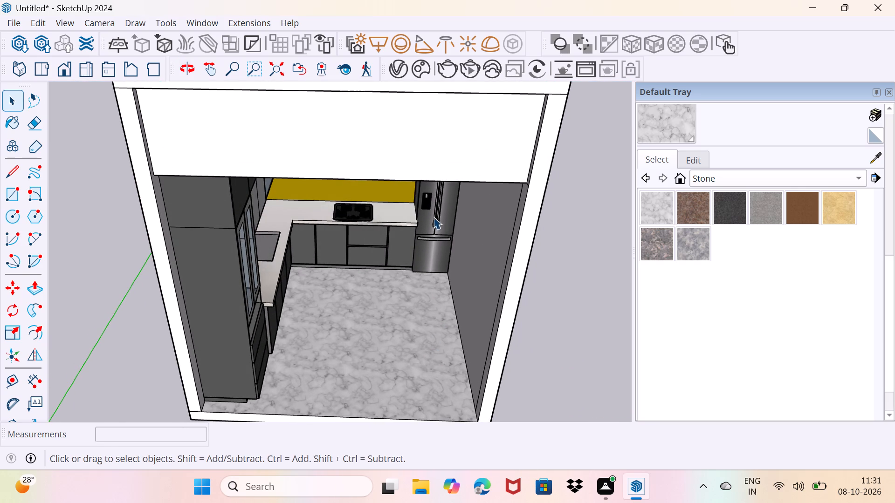
left_click(416, 132)
key("p")
left_click(420, 127)
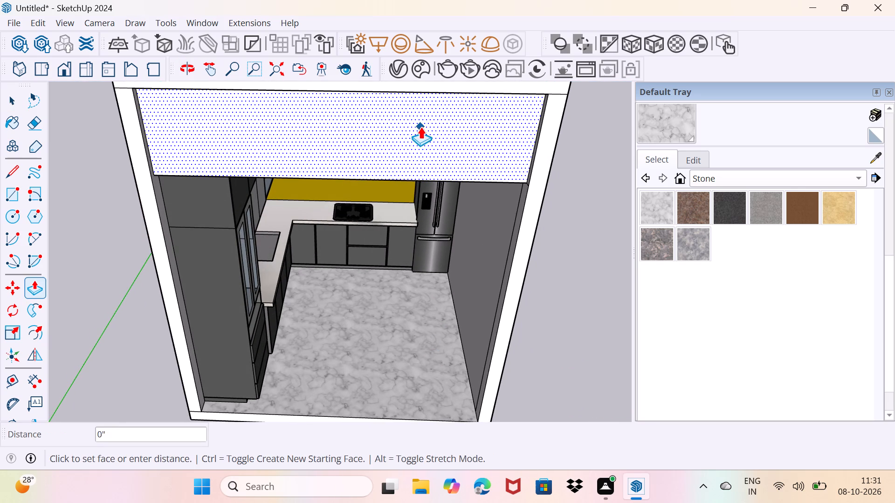
left_click(544, 174)
left_click(492, 161)
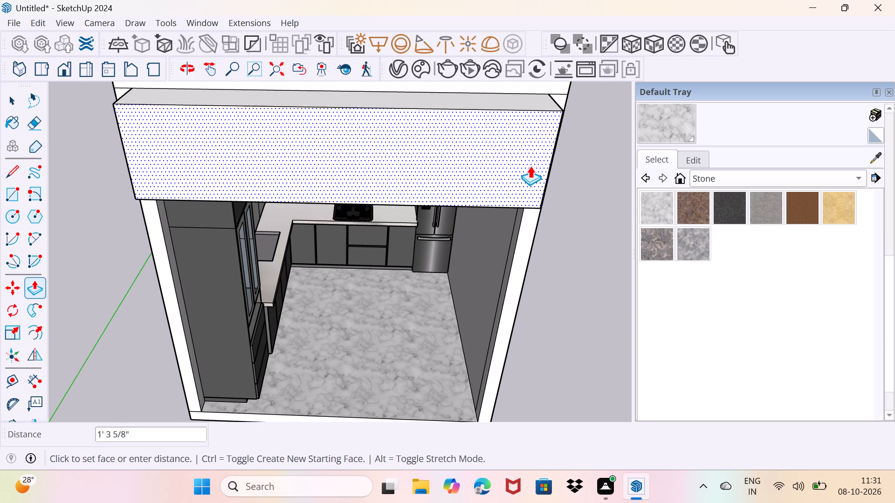
left_click(562, 109)
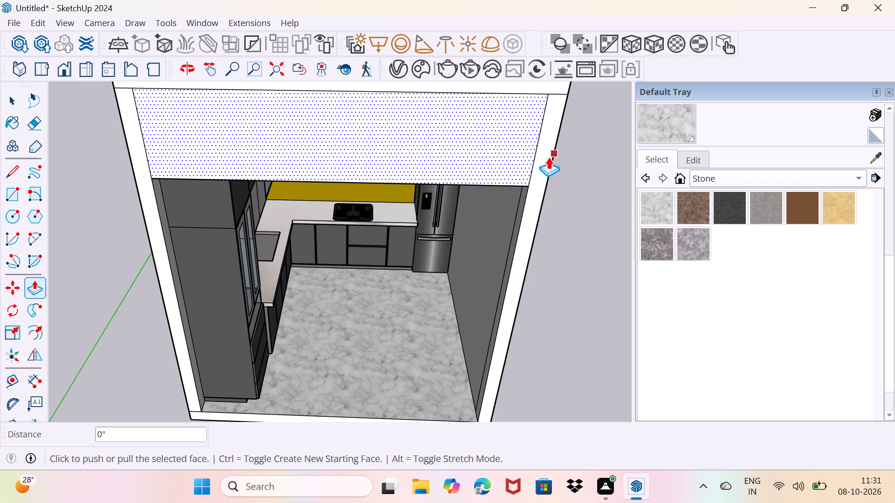
key("space")
left_click_drag(562, 264, 563, 258)
Erase the vertical seam on the inner face of the fridge-side wall near the front opening.
middle_click_drag(499, 277, 565, 219)
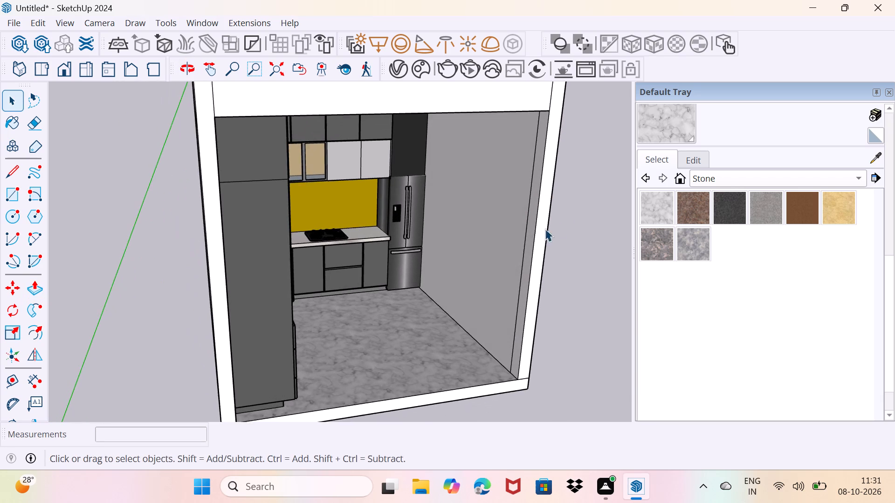
scroll(525, 237, "up", 1)
key("e")
left_click_drag(522, 234, 530, 237)
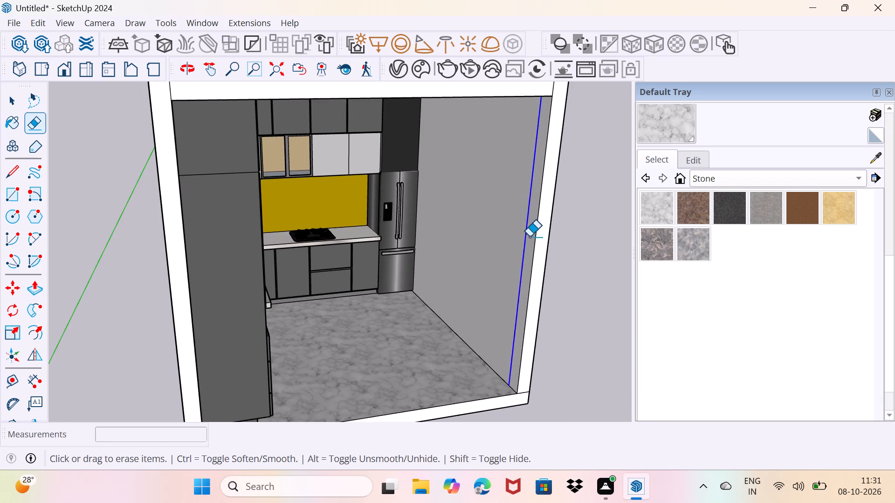
Draw a rectangle about 10' 4" high closing the front opening, from the upper panel's lower corner to the opposite floor corner.
middle_click_drag(533, 238, 432, 191)
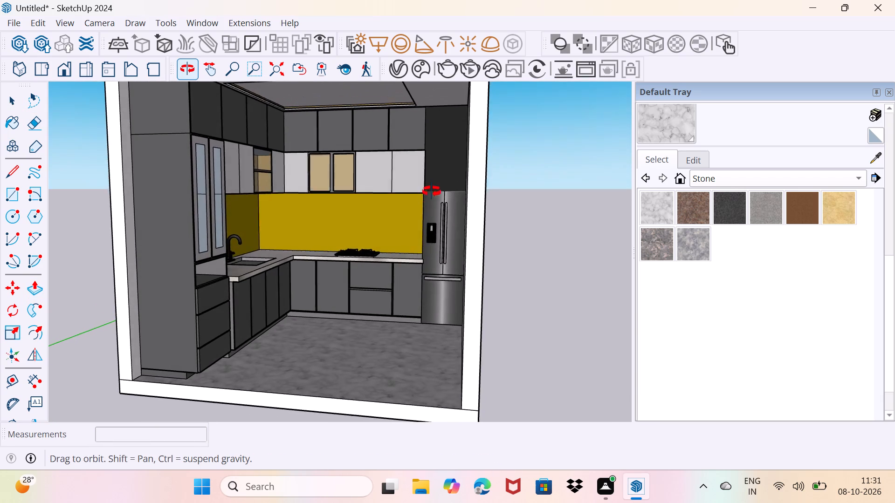
middle_click_drag(432, 191, 434, 191)
middle_click_drag(431, 243, 441, 275)
scroll(441, 275, "down", 2)
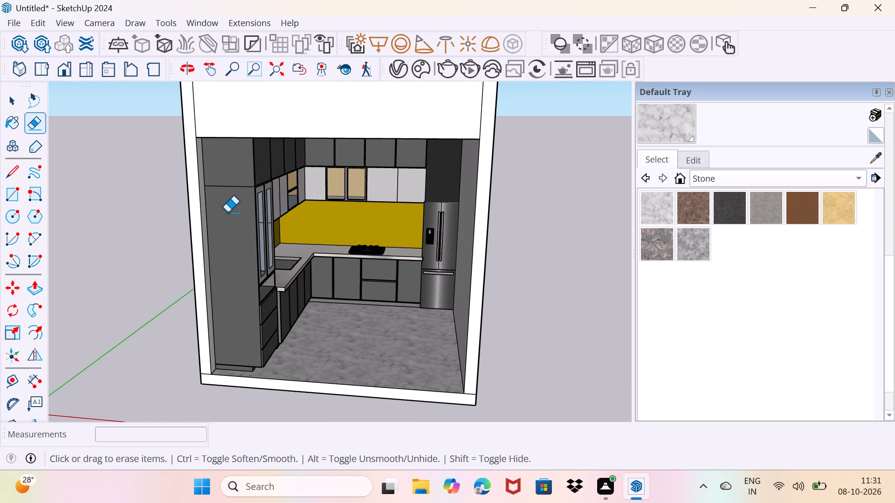
key("r")
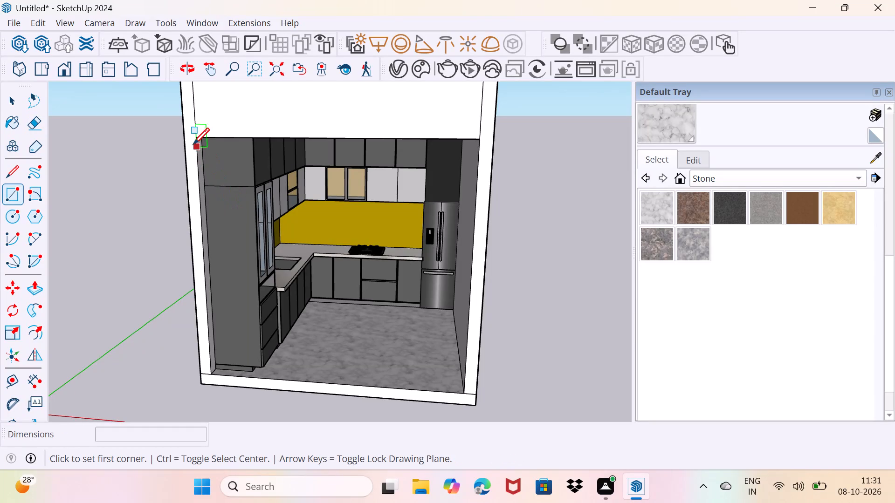
left_click(195, 138)
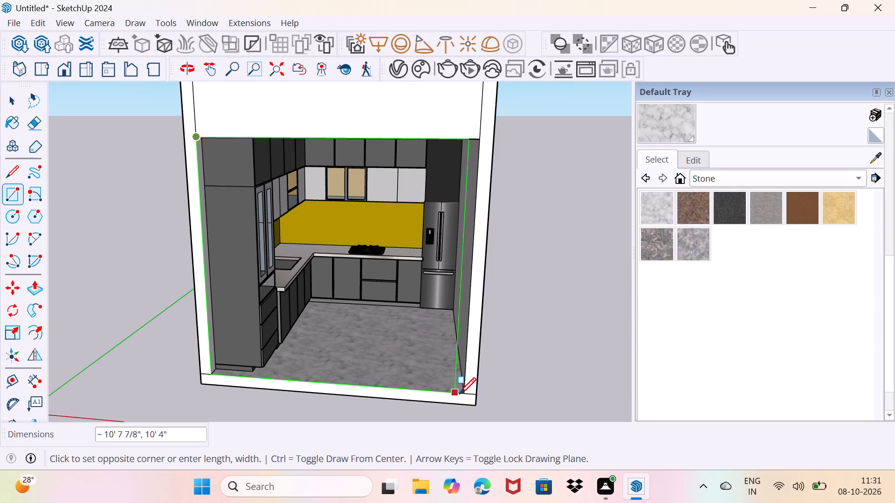
left_click(465, 394)
middle_click_drag(415, 379, 488, 380)
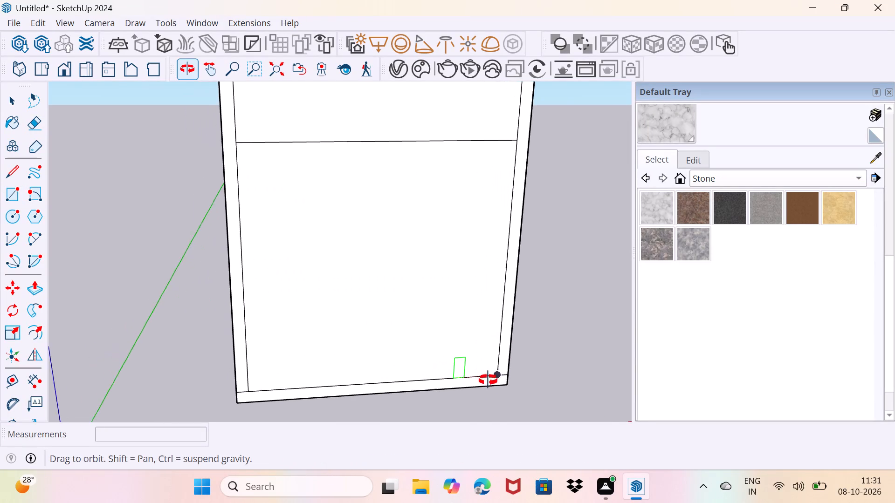
middle_click_drag(488, 380, 489, 380)
key("space")
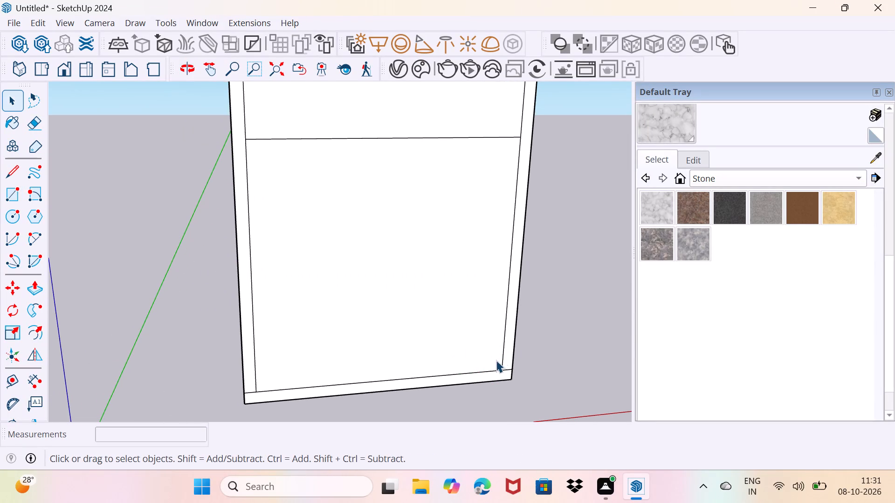
scroll(500, 351, "up", 1)
middle_click_drag(500, 351, 499, 350)
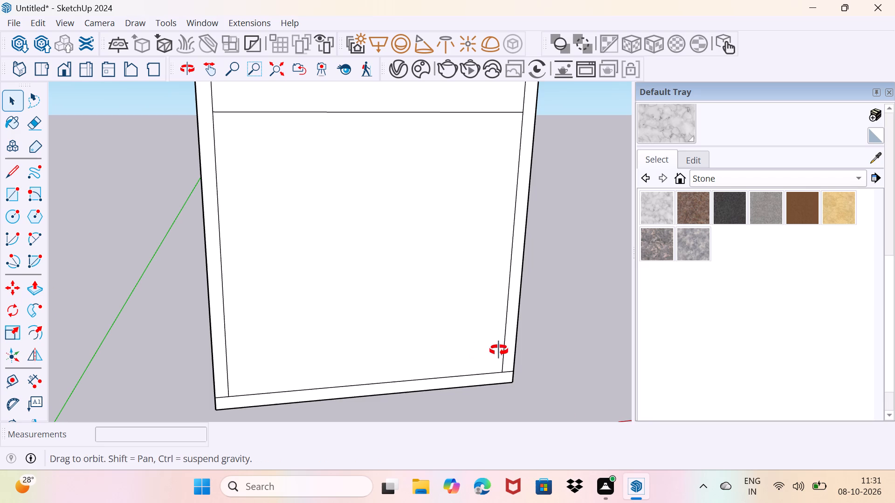
middle_click_drag(499, 350, 456, 361)
scroll(456, 361, "down", 3)
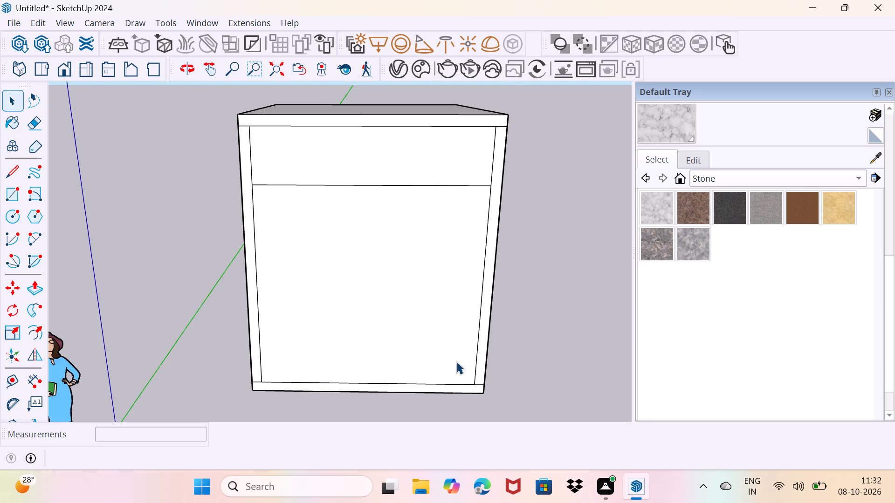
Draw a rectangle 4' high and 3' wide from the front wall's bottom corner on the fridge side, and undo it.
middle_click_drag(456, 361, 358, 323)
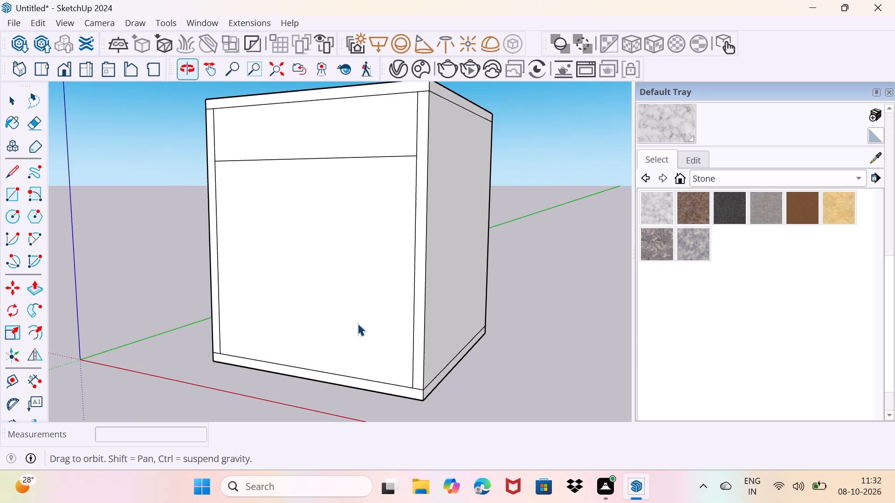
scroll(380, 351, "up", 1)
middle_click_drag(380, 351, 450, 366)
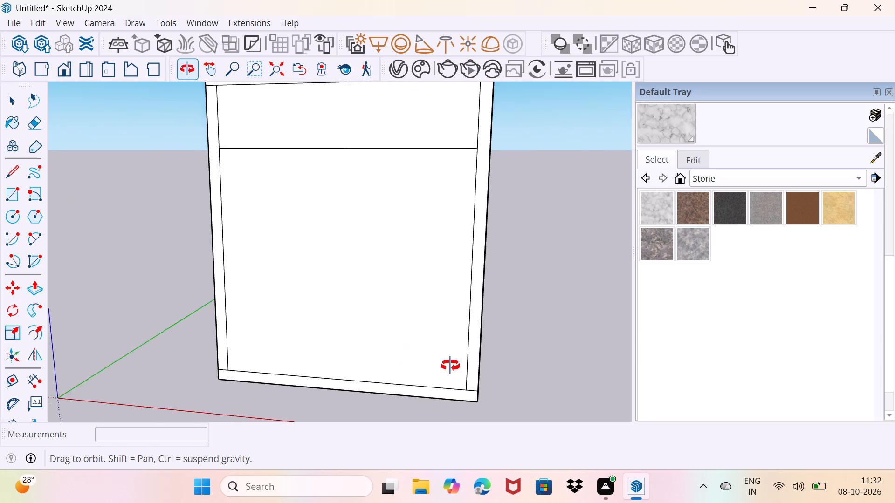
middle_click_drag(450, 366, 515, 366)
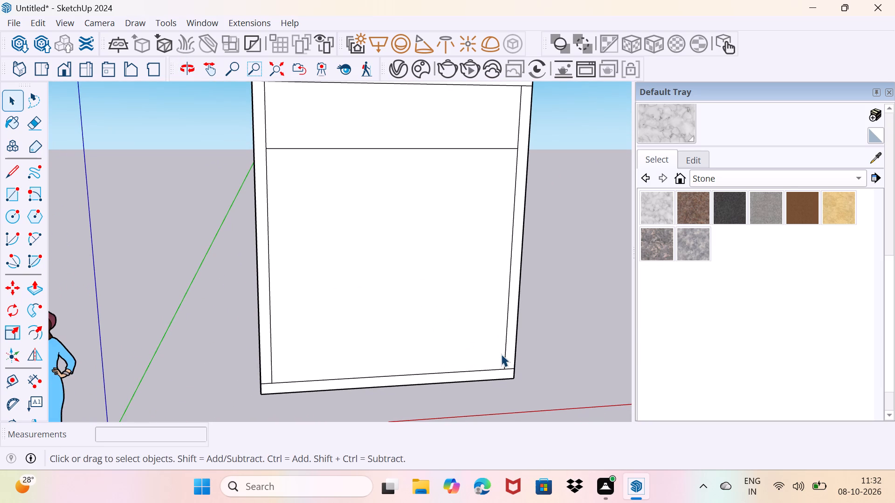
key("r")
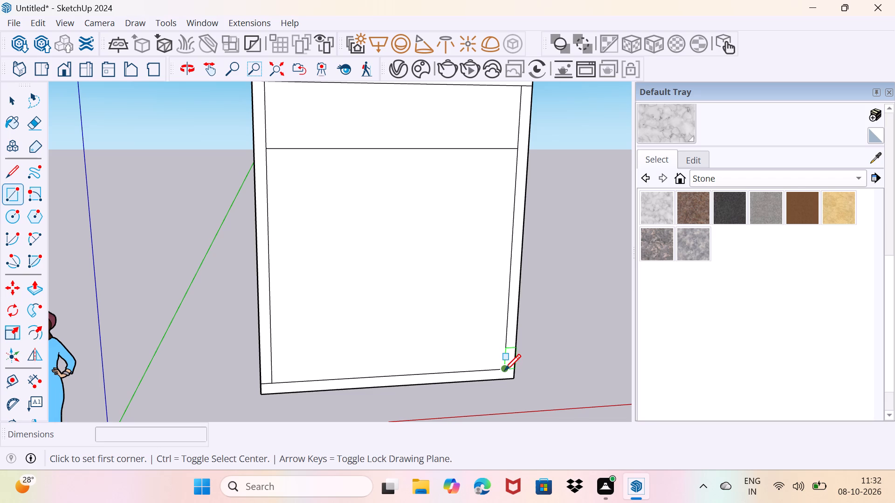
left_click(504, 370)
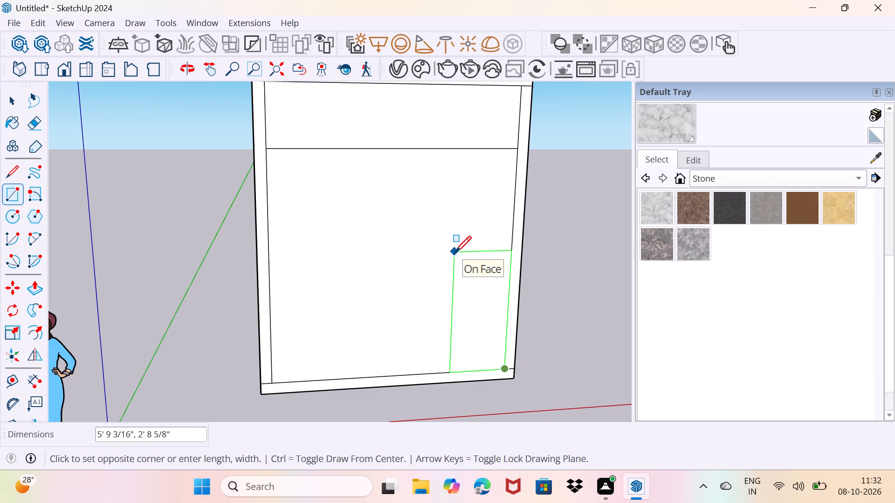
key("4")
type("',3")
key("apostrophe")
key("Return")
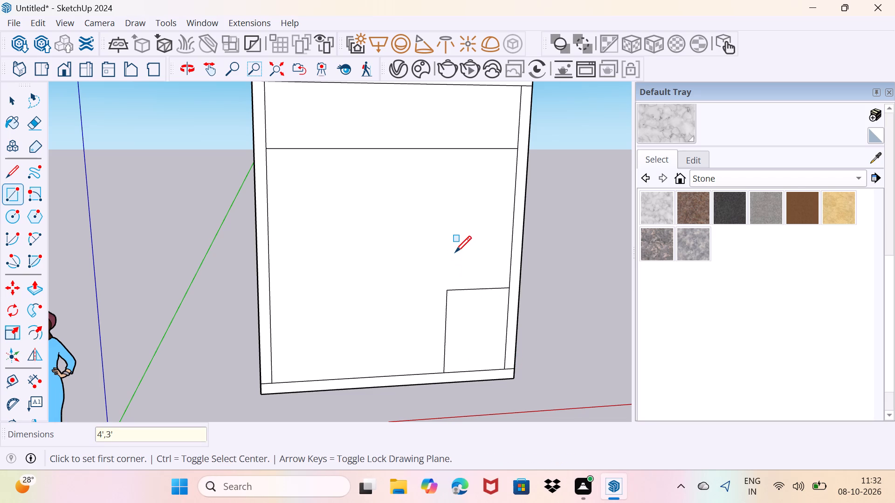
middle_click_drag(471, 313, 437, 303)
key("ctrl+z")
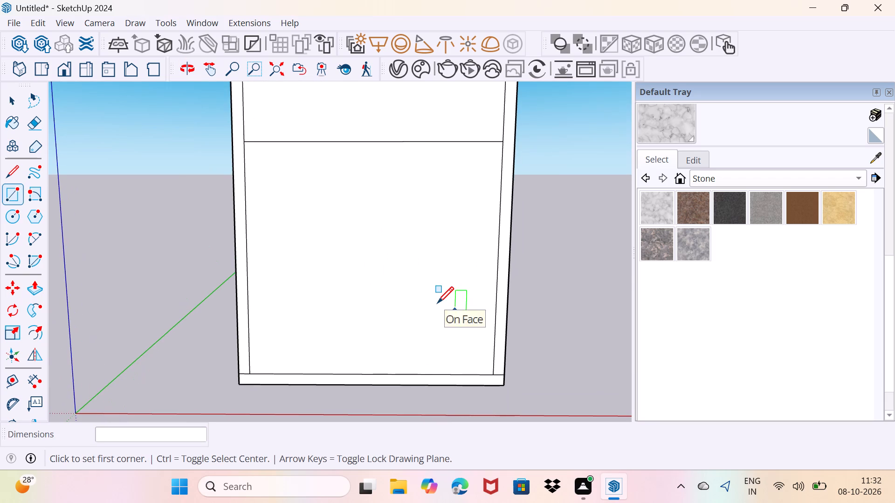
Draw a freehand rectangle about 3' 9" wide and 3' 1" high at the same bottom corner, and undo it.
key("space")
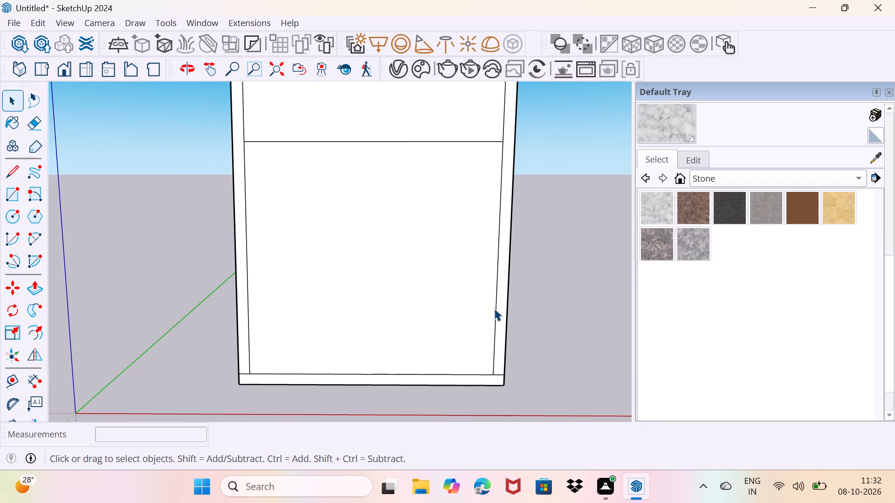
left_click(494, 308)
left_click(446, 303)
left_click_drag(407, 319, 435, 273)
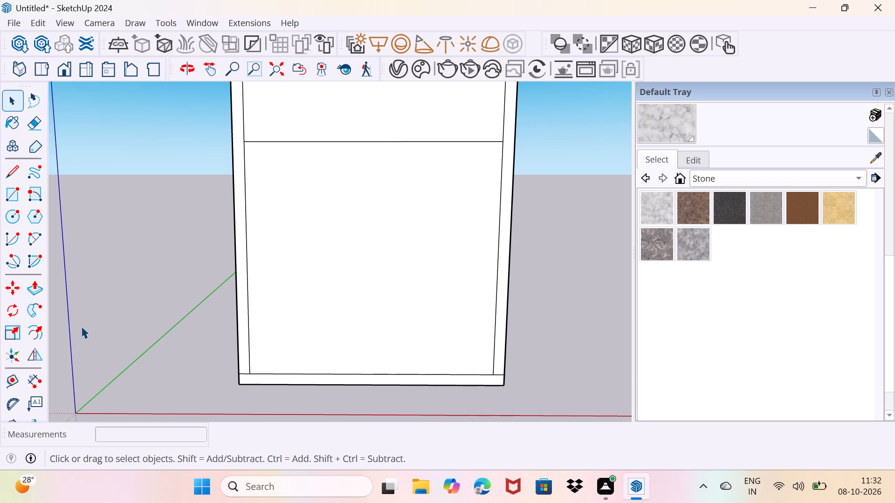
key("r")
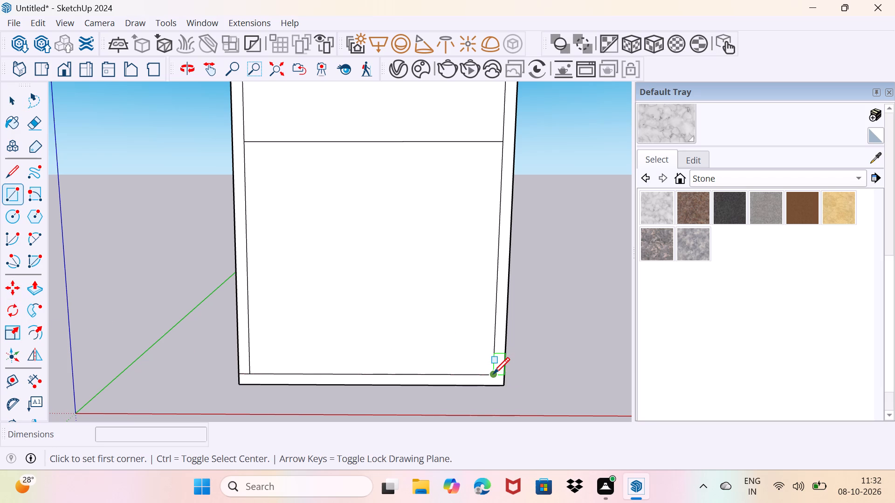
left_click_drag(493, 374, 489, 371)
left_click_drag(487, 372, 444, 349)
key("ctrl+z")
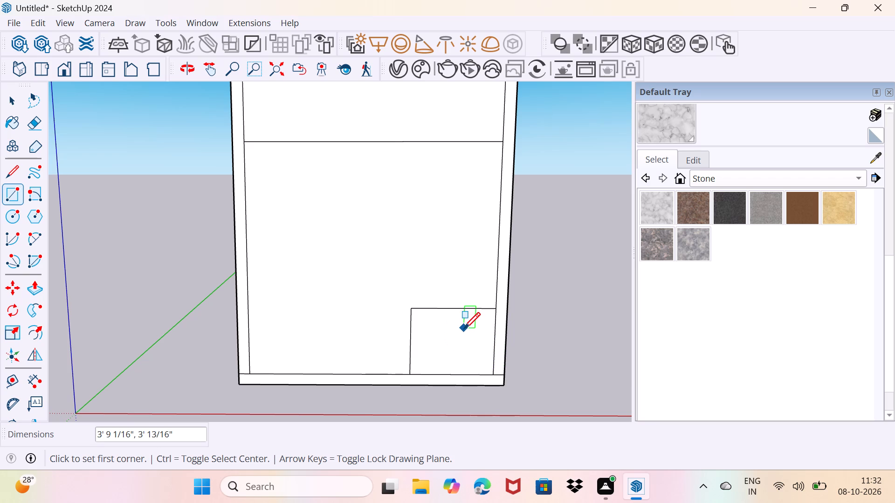
Draw a door rectangle 4' wide and 7' high on the front wall from its bottom corner on the fridge side.
left_click(493, 372)
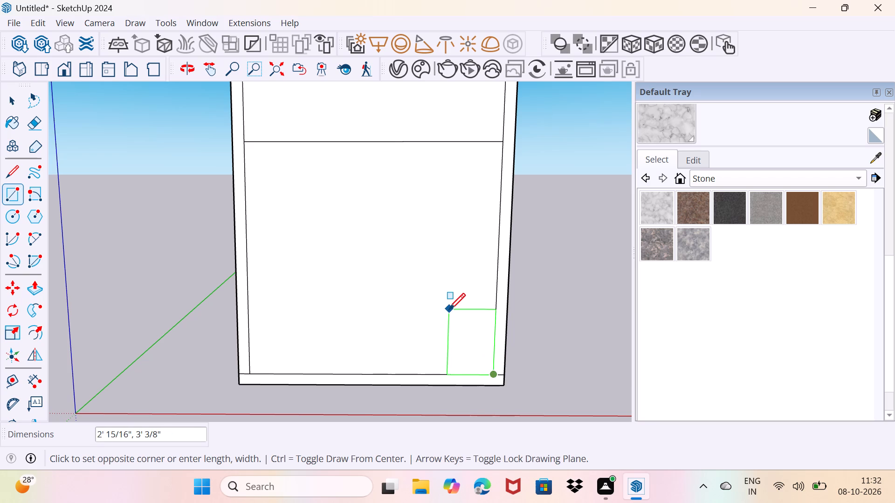
key("4")
key("apostrophe")
key("comma")
type("7'")
key("Return")
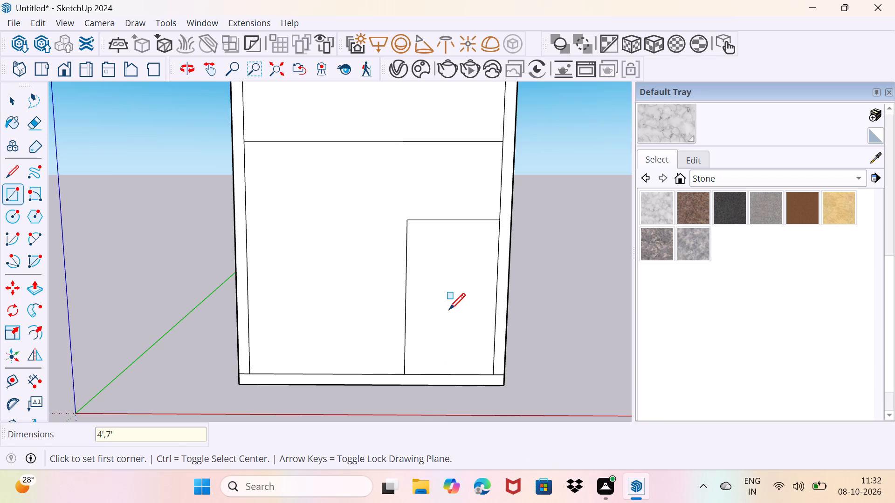
middle_click_drag(449, 309, 435, 296)
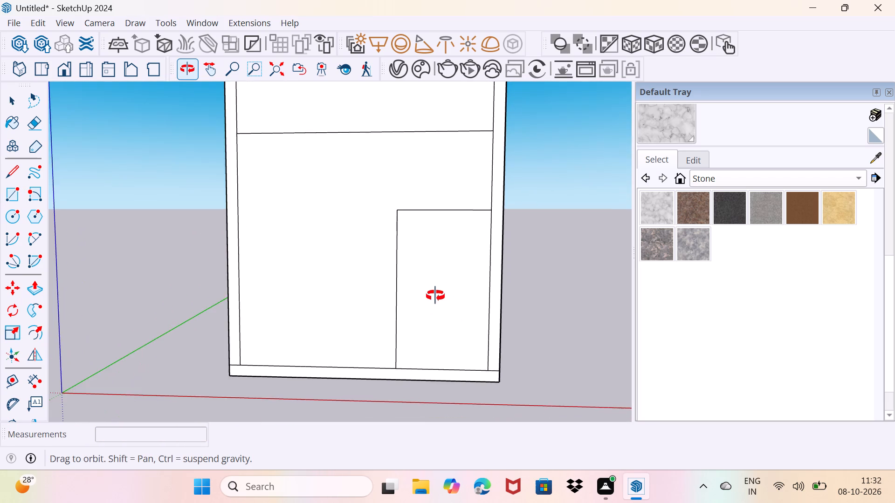
middle_click_drag(435, 296, 438, 301)
key("space")
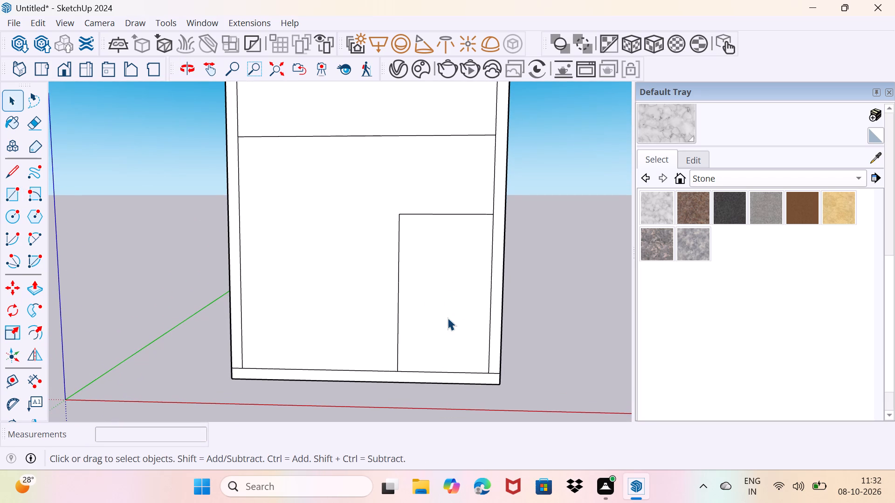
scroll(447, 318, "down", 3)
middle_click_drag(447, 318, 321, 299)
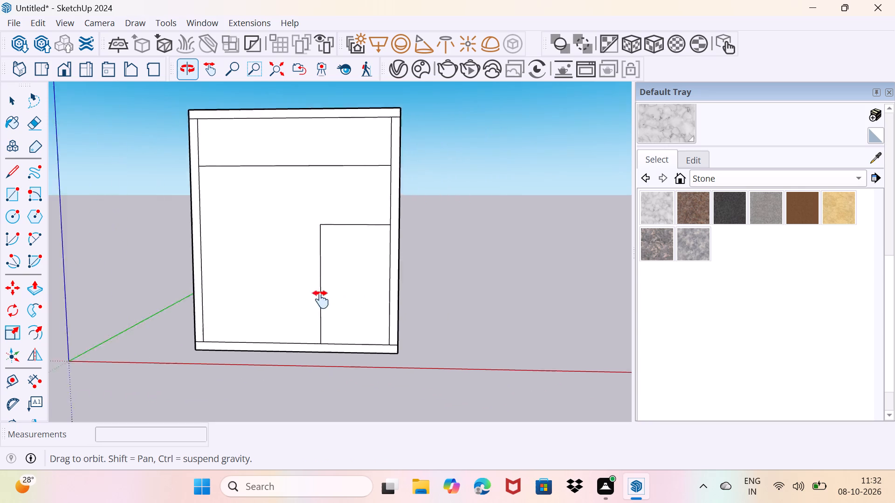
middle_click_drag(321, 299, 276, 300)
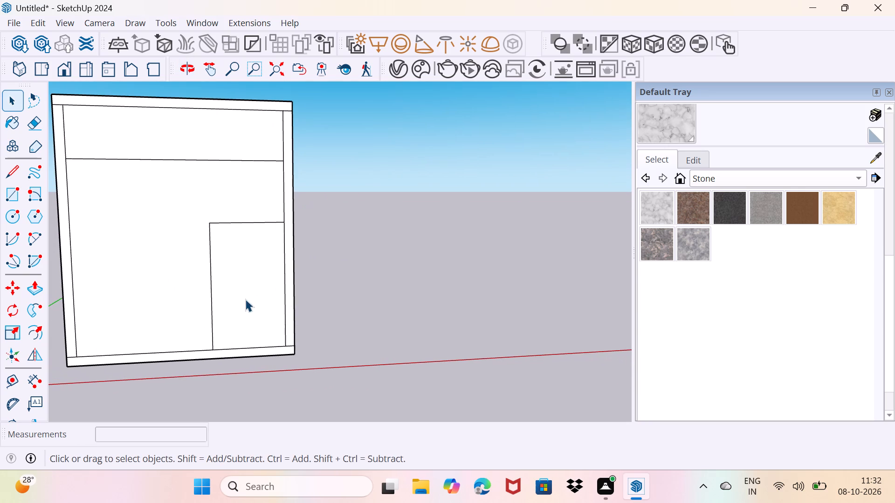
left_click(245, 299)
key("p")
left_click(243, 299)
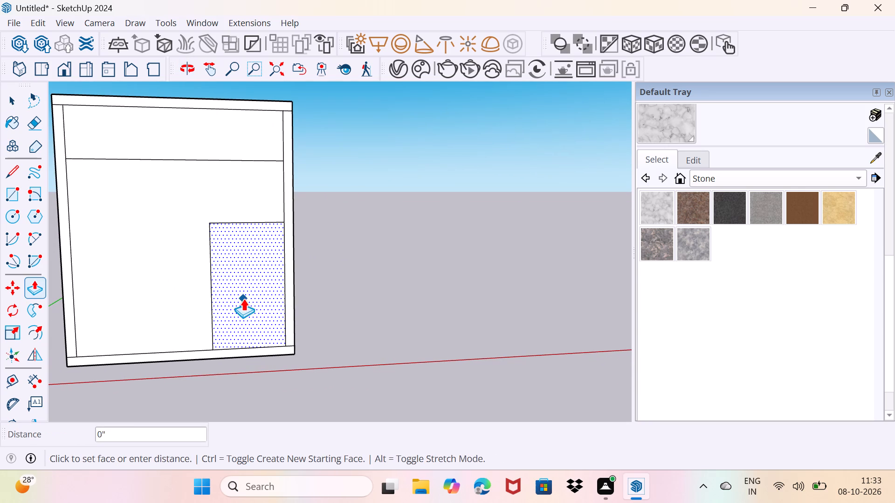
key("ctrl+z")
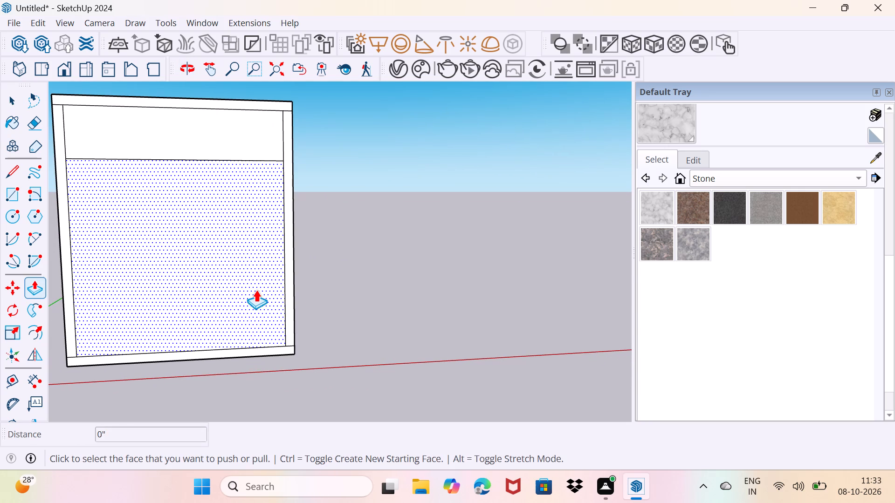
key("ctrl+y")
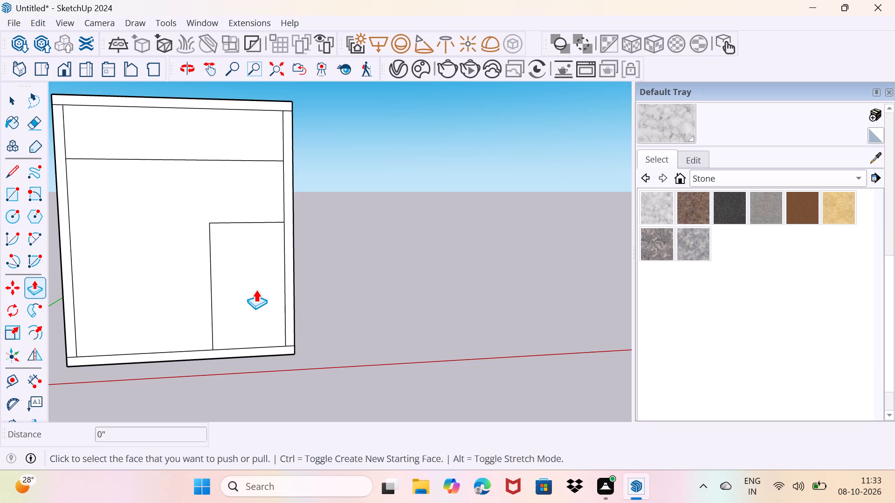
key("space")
Copy the door face about 12' sideways, clear of the kitchen box.
left_click(256, 290)
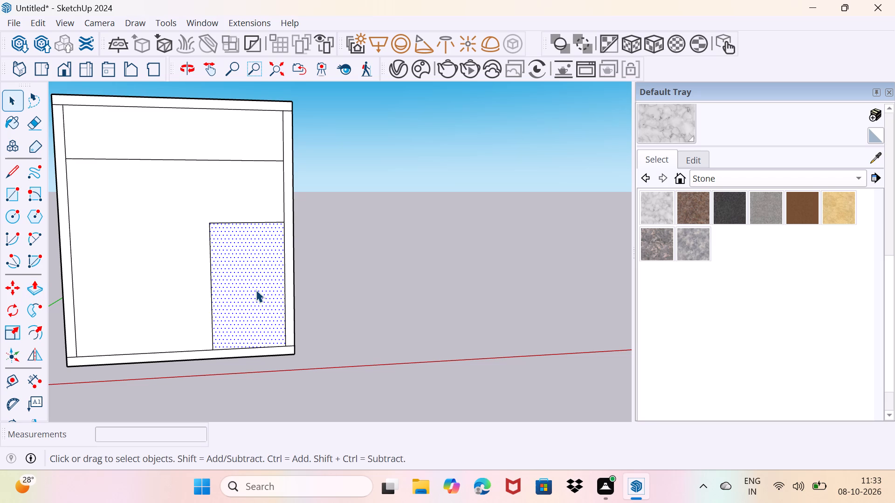
key("m")
left_click(256, 290)
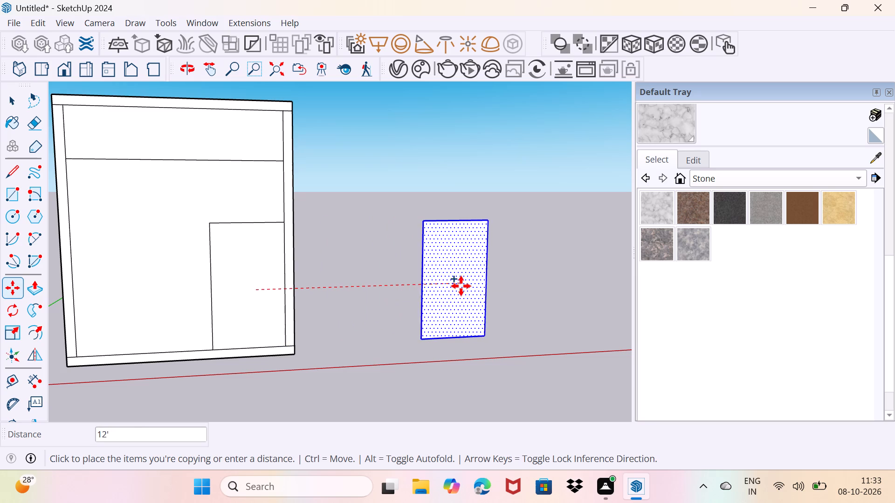
left_click(466, 286)
middle_click_drag(398, 317, 371, 329)
key("space")
left_click_drag(340, 333, 365, 305)
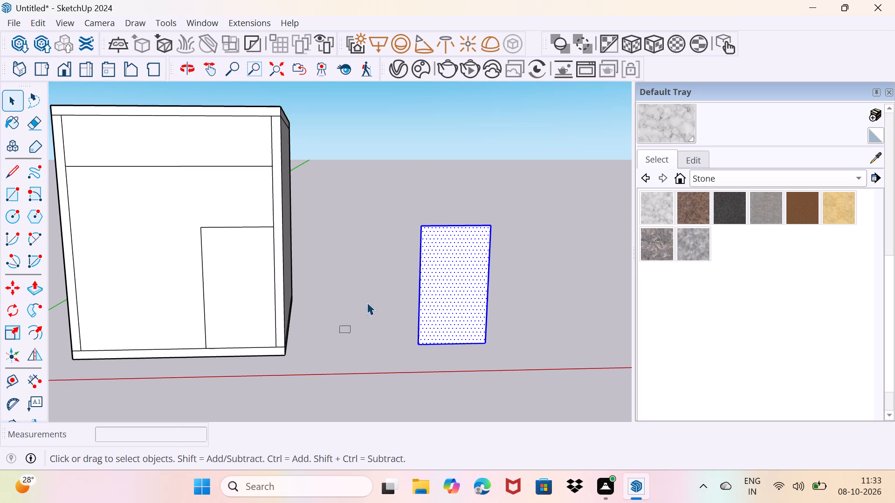
Delete the original door face from the front wall to open the doorway.
left_click(221, 309)
key("Delete")
Push/Pull the front wall face around the doorway inward by 2".
middle_click_drag(232, 320, 0, 398)
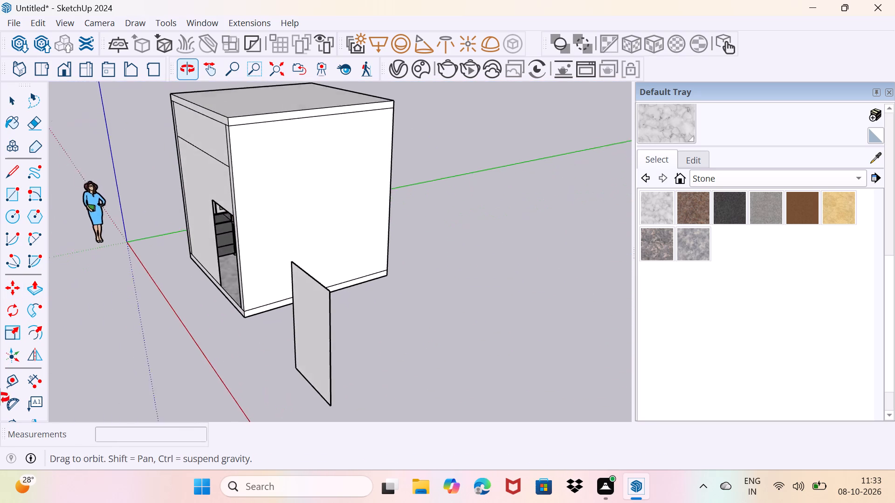
middle_click_drag(0, 398, 262, 306)
scroll(283, 264, "up", 3)
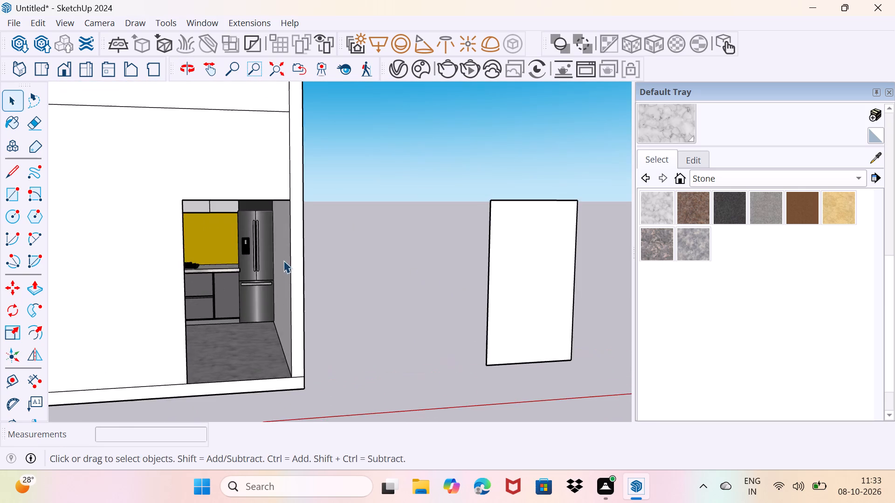
middle_click_drag(277, 258, 417, 274)
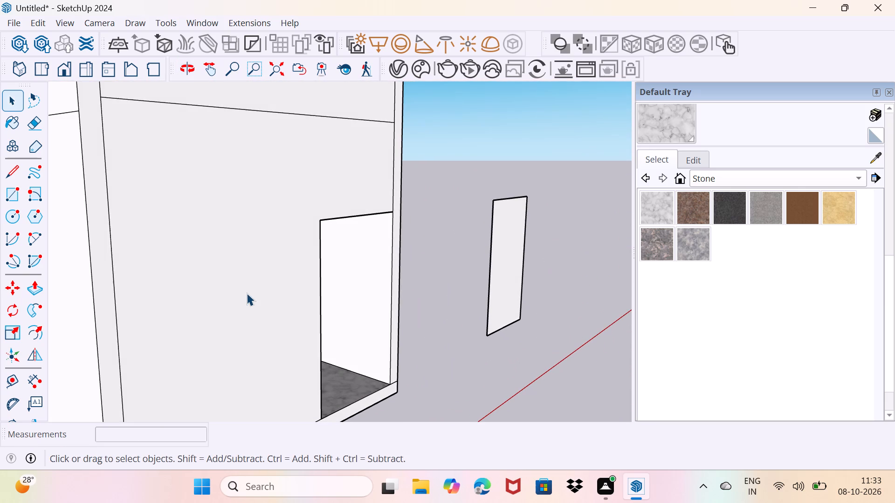
left_click(241, 294)
key("p")
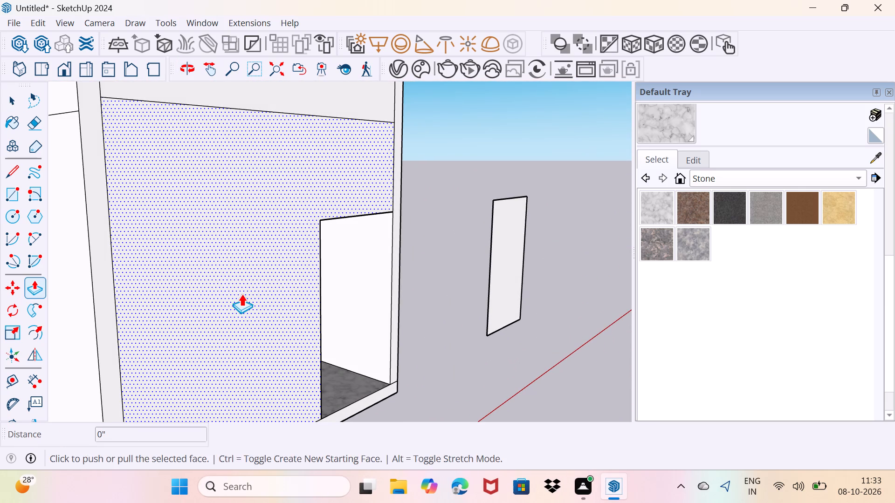
left_click(241, 294)
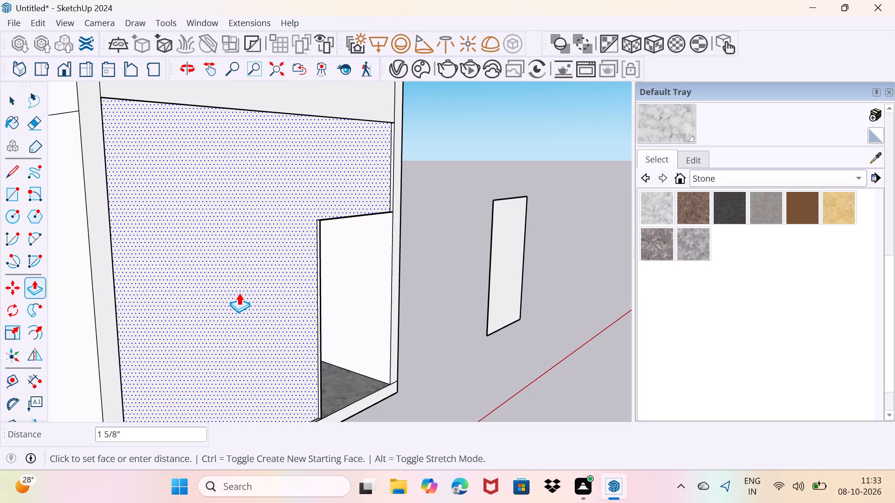
key("2")
key("shift+quotedbl")
key("Return")
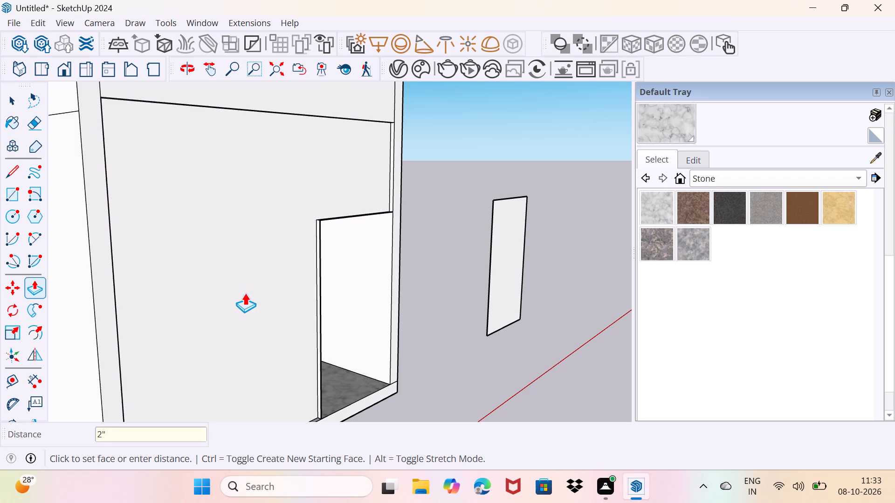
middle_click_drag(269, 300, 288, 394)
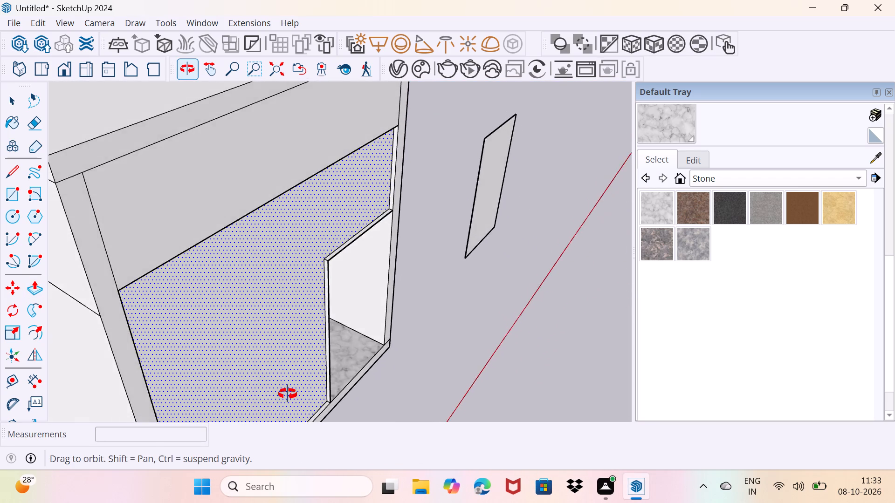
middle_click_drag(288, 394, 135, 349)
scroll(280, 238, "up", 2)
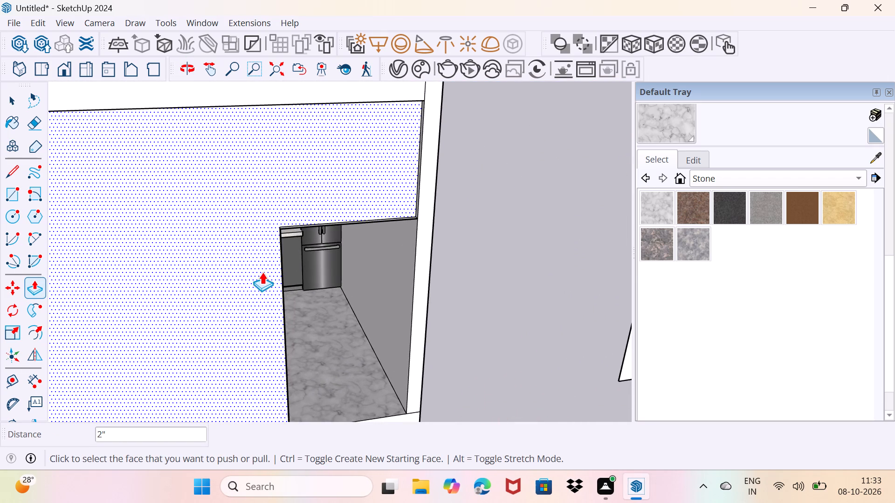
scroll(262, 272, "down", 3)
middle_click_drag(203, 279, 137, 306)
key("space")
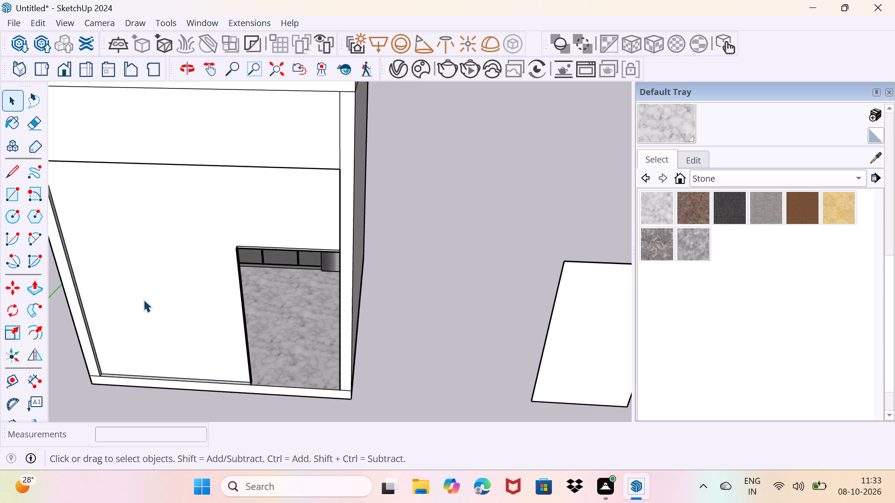
Push/Pull the front wall face around the doorway outward by 2", flush with the box's front frame.
left_click(144, 299)
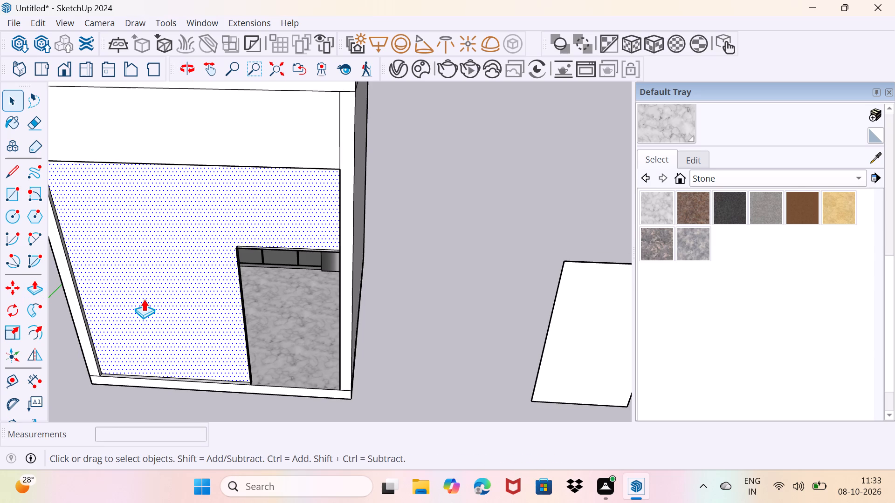
key("p")
left_click(144, 299)
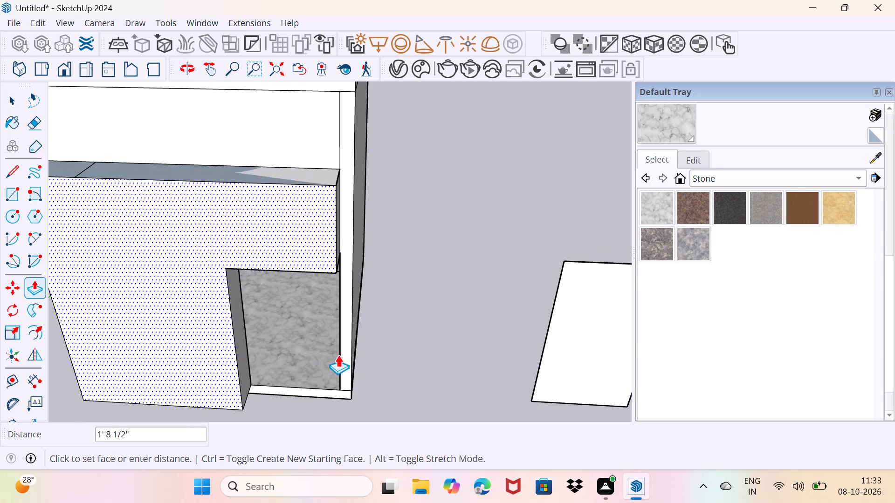
left_click(353, 351)
Examine the front wall, doorway and separate door panel from several angles.
middle_click_drag(321, 354, 169, 251)
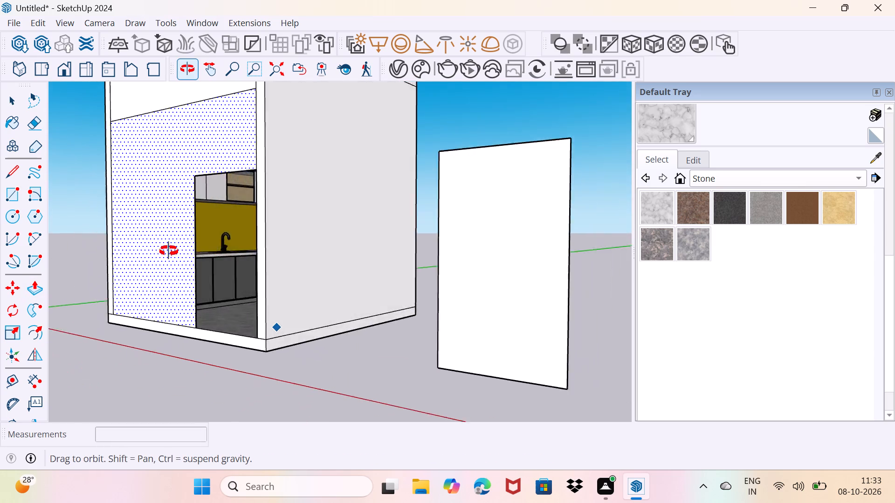
middle_click_drag(169, 251, 276, 311)
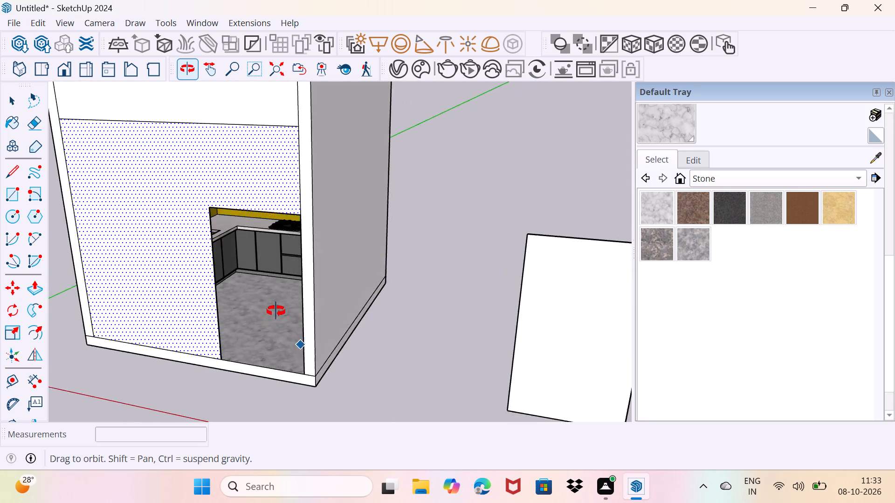
middle_click_drag(276, 311, 323, 270)
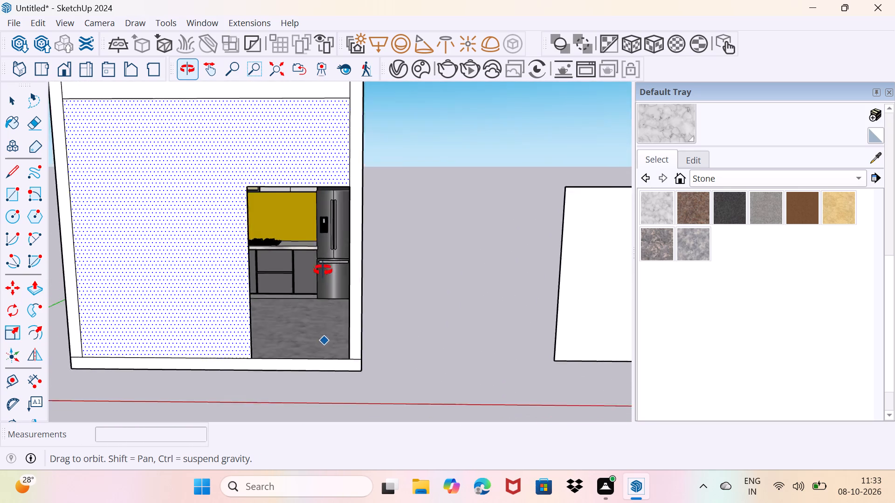
middle_click_drag(323, 270, 311, 266)
scroll(311, 266, "down", 2)
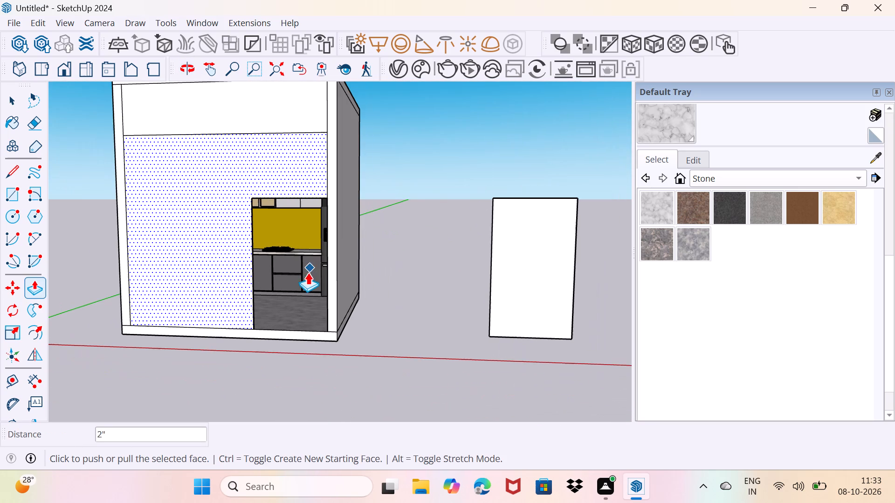
key("space")
left_click_drag(367, 382, 398, 355)
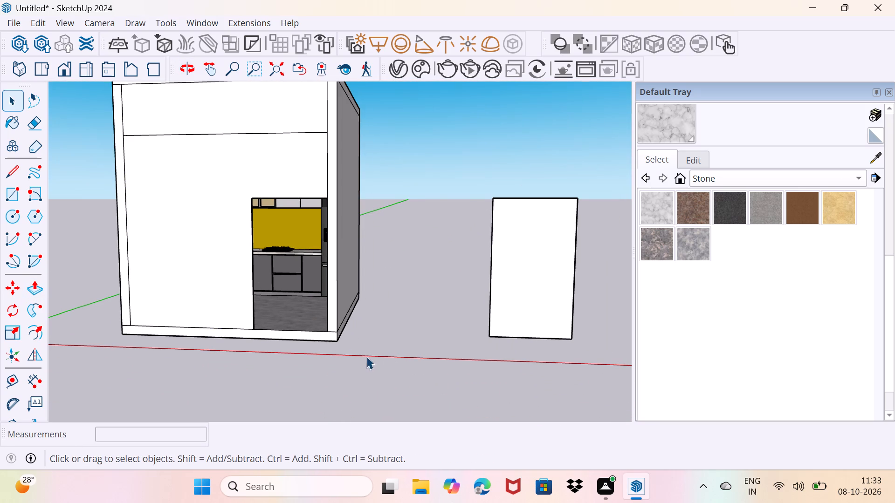
middle_click_drag(366, 356, 282, 351)
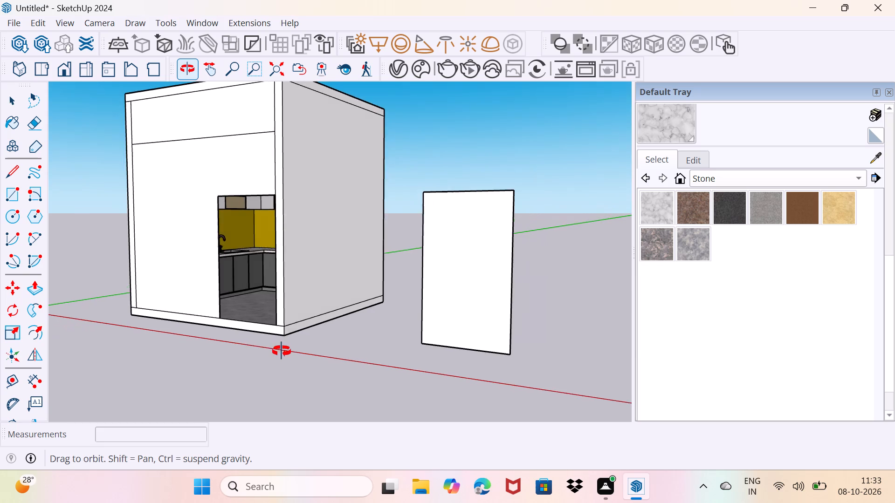
middle_click_drag(282, 351, 362, 348)
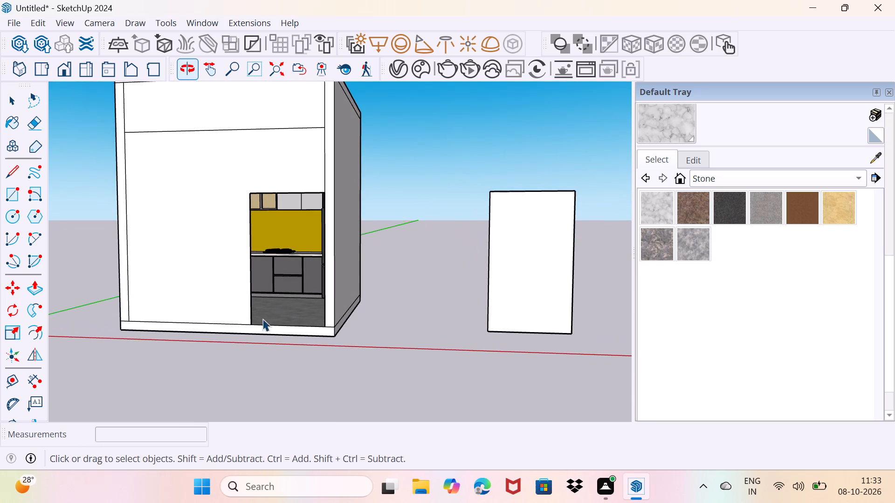
Frame an interior view of the sink corner and base cabinets through the doorway and add it as a new scene.
scroll(275, 290, "up", 6)
middle_click(278, 282)
middle_click_drag(278, 282, 186, 318)
scroll(151, 275, "up", 2)
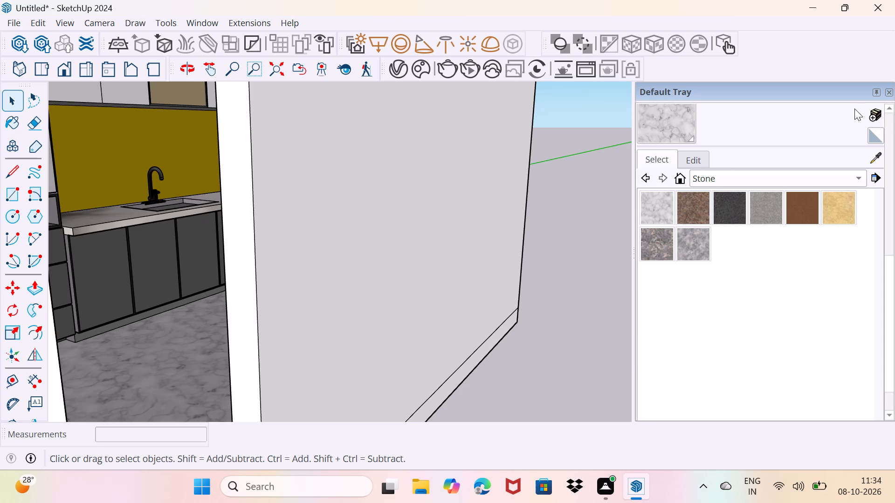
scroll(804, 117, "up", 4)
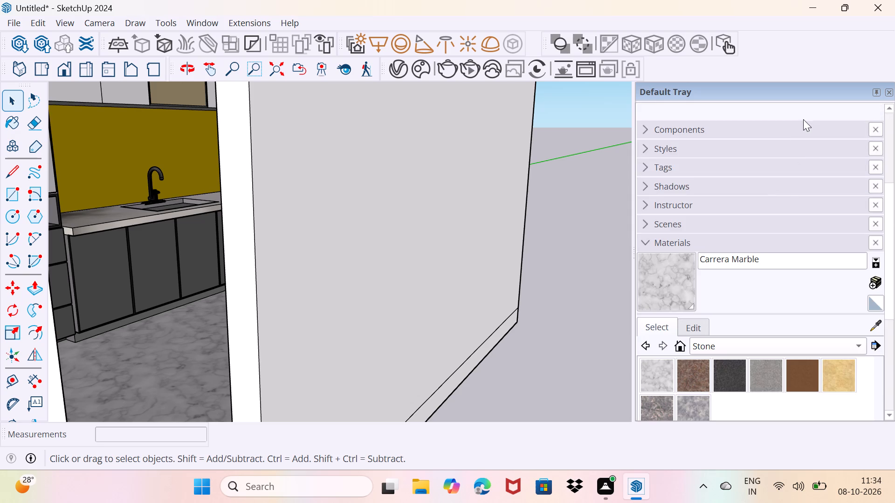
left_click(709, 243)
scroll(703, 237, "down", 4)
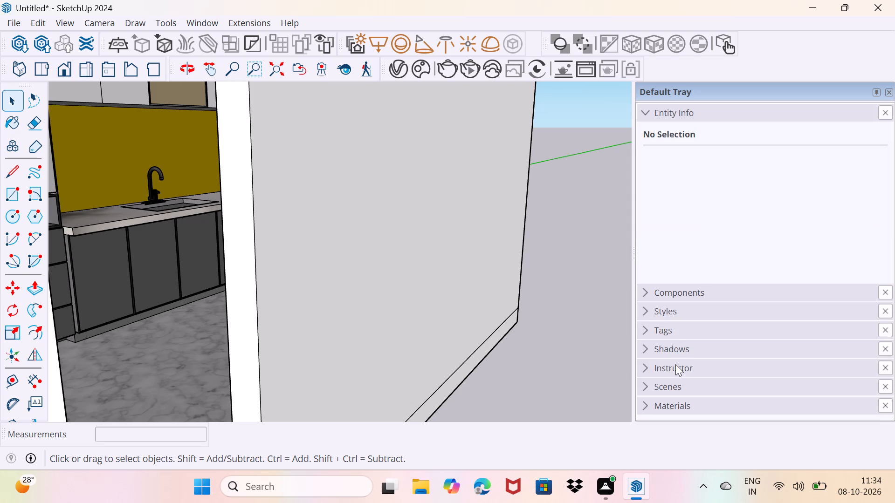
left_click(667, 387)
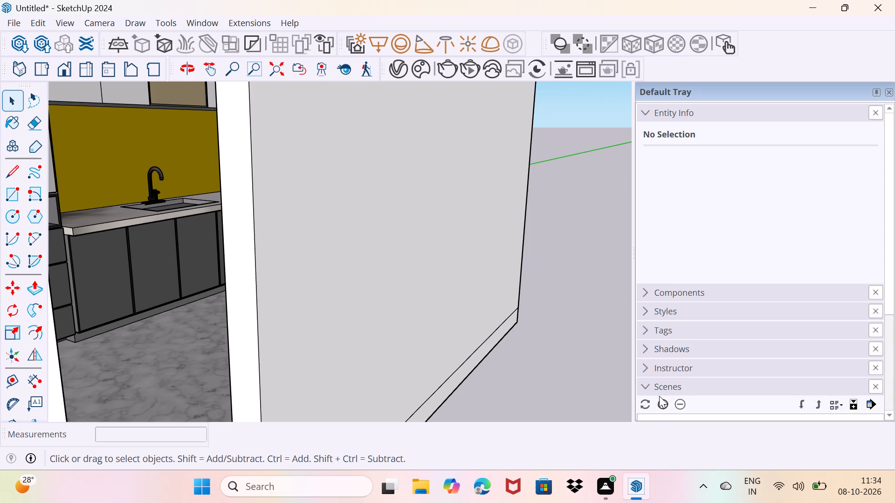
middle_click_drag(164, 208, 242, 185)
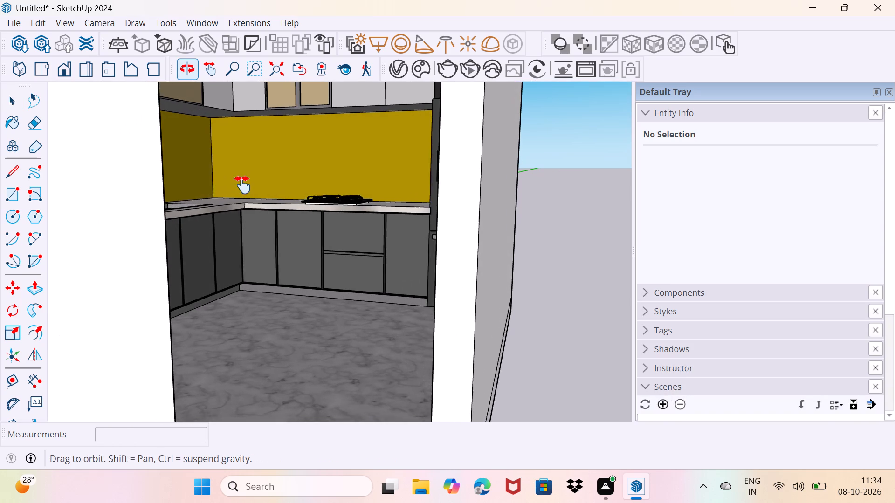
middle_click_drag(242, 185, 208, 192)
scroll(272, 167, "up", 4)
middle_click_drag(294, 148, 251, 166)
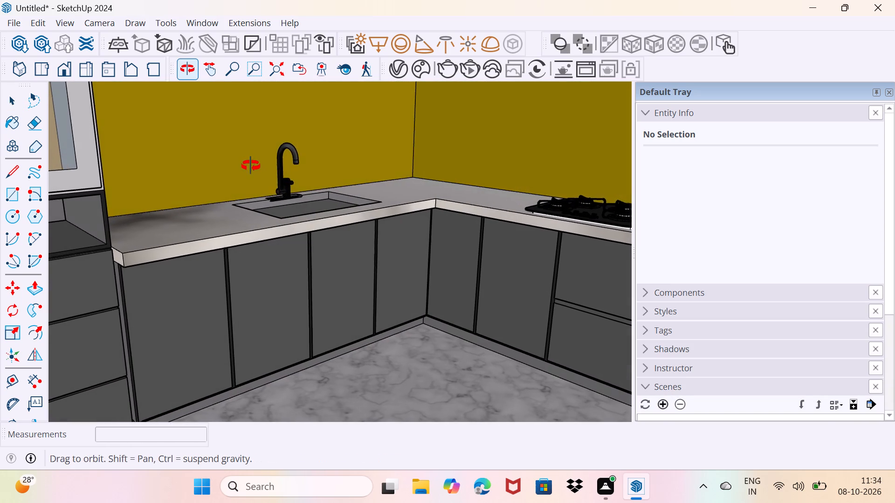
middle_click_drag(251, 166, 250, 165)
left_click(660, 403)
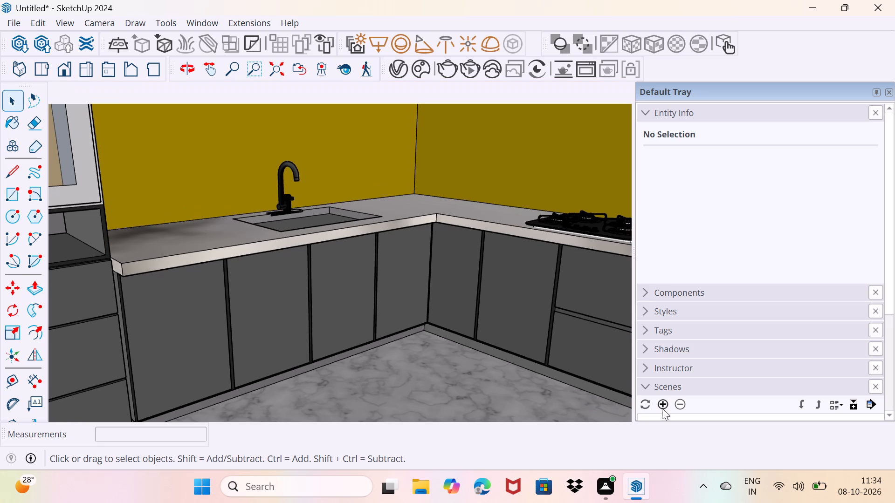
Check the saved scene's entry and examine the kitchen interior through the doorway from other viewpoints.
scroll(363, 272, "down", 9)
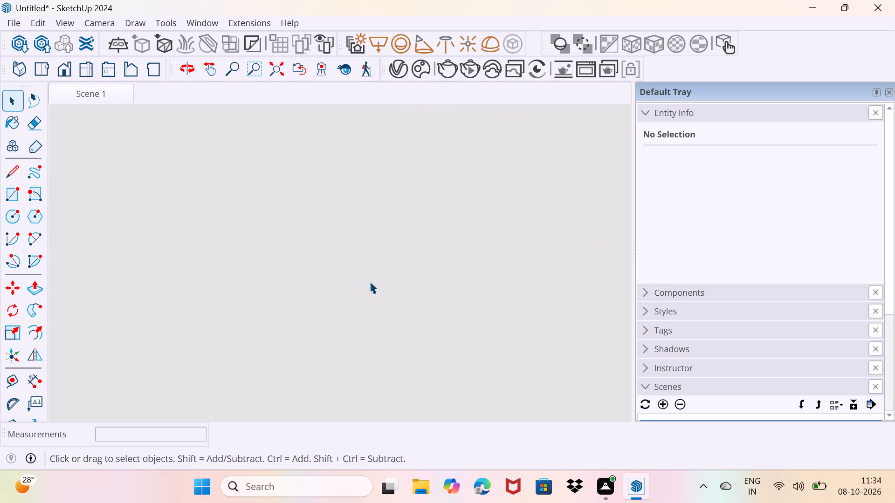
scroll(370, 281, "down", 20)
scroll(370, 281, "down", 14)
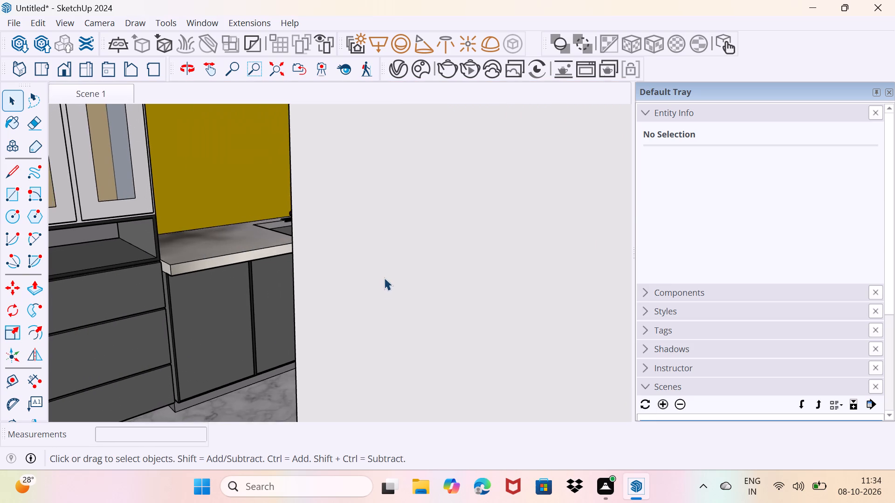
scroll(384, 278, "down", 7)
scroll(688, 316, "down", 4)
left_click(693, 326)
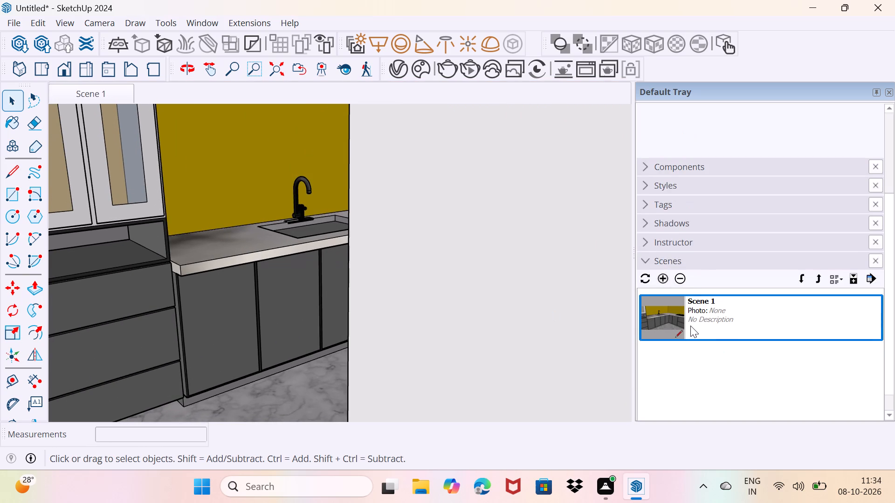
left_click(642, 322)
left_click(656, 321)
scroll(585, 318, "down", 3)
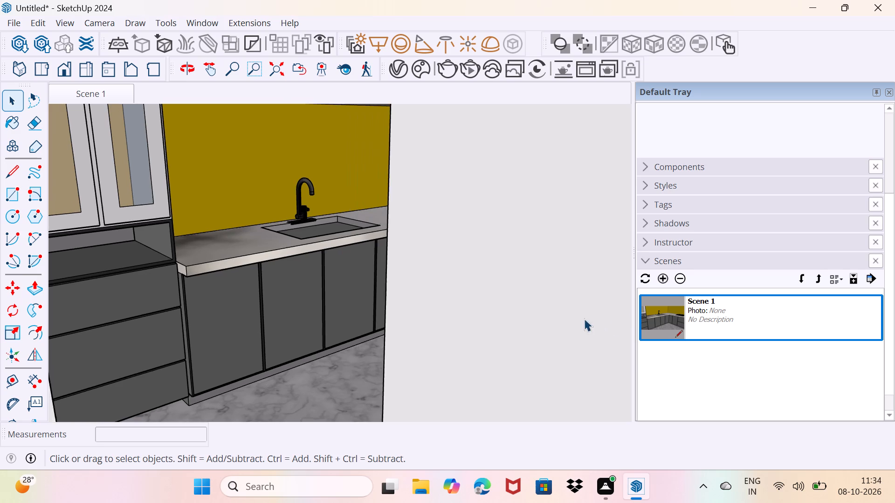
scroll(584, 319, "down", 20)
scroll(584, 319, "down", 7)
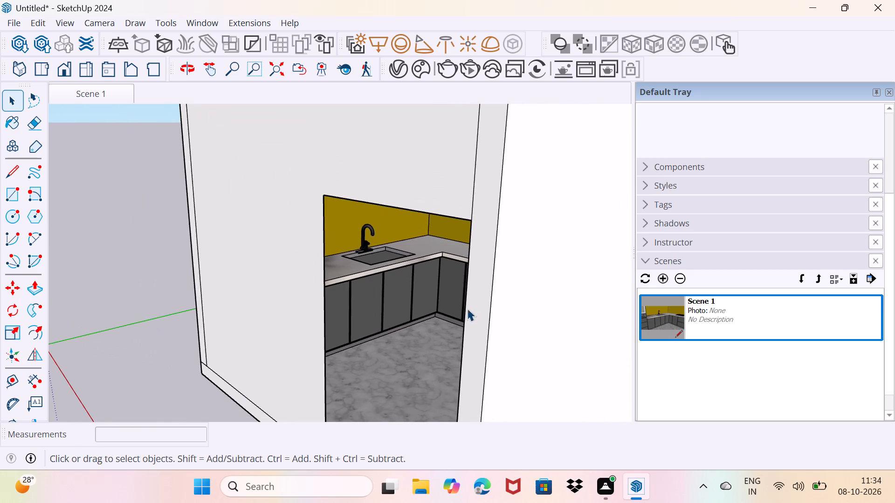
middle_click_drag(465, 311, 504, 238)
scroll(465, 311, "up", 1)
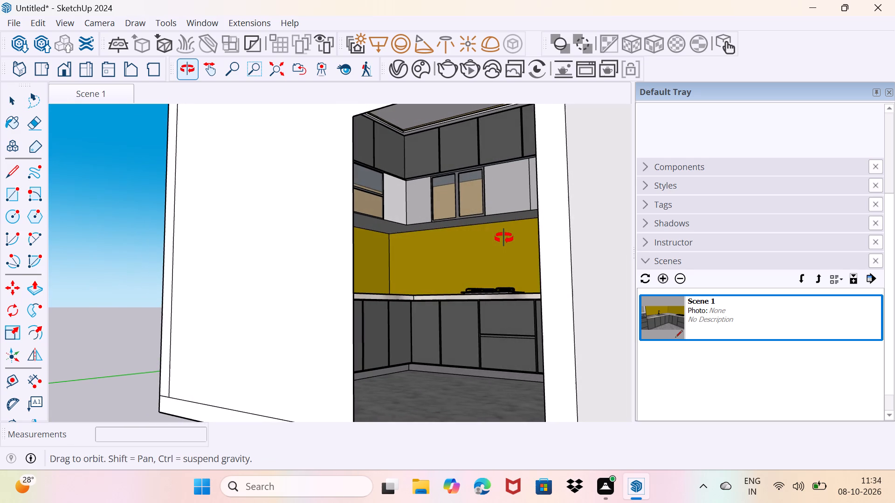
middle_click_drag(504, 238, 514, 246)
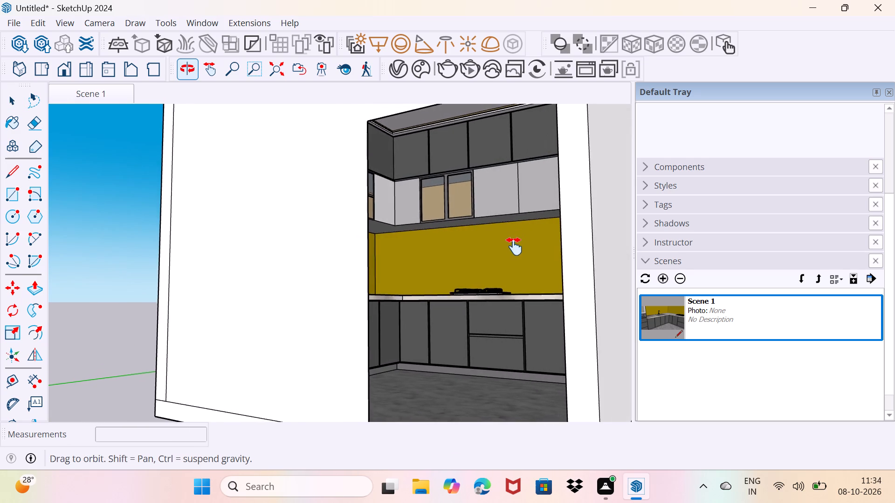
middle_click_drag(514, 246, 485, 267)
scroll(435, 279, "up", 4)
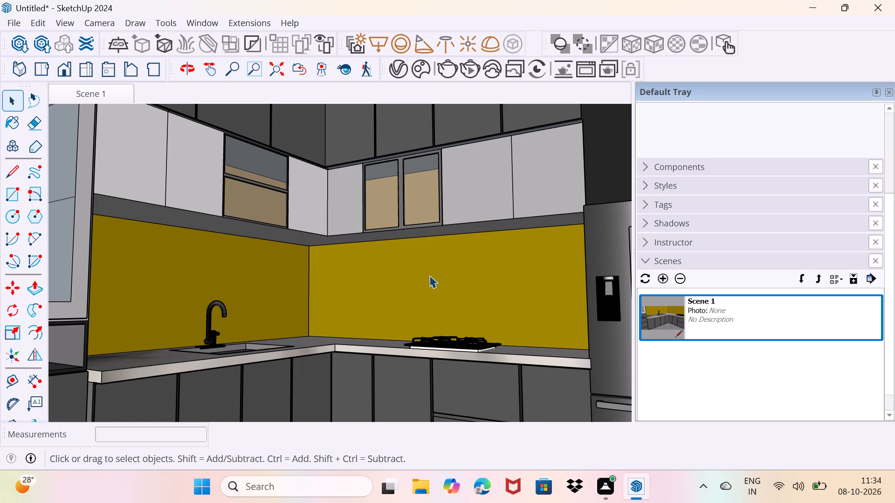
scroll(429, 275, "down", 3)
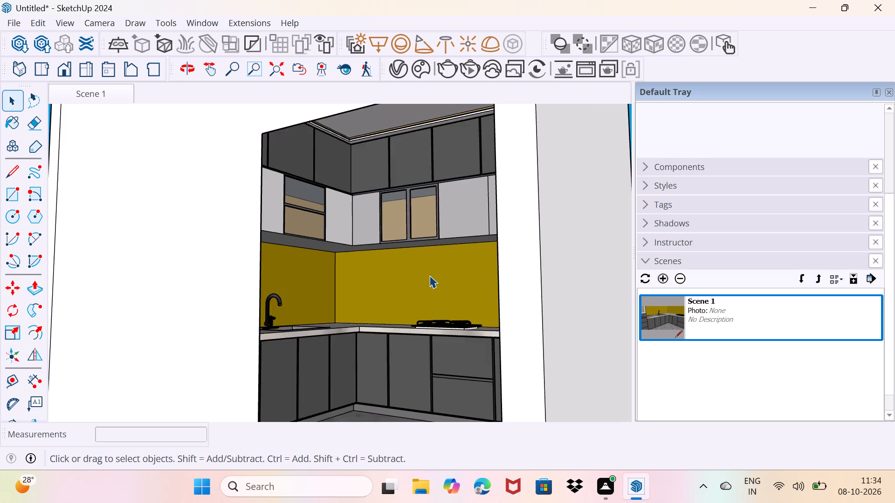
Delete the front wall face around the doorway to open up the kitchen's front.
scroll(429, 275, "down", 4)
middle_click_drag(429, 275, 511, 301)
left_click(402, 252)
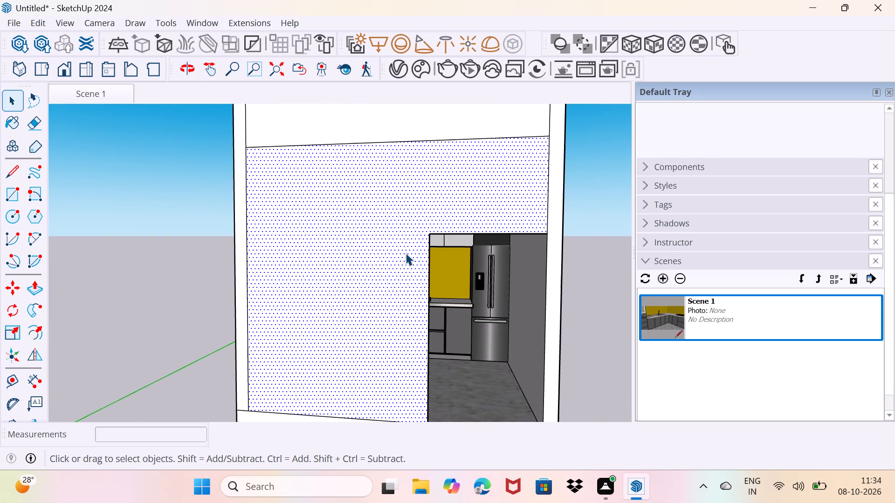
key("p")
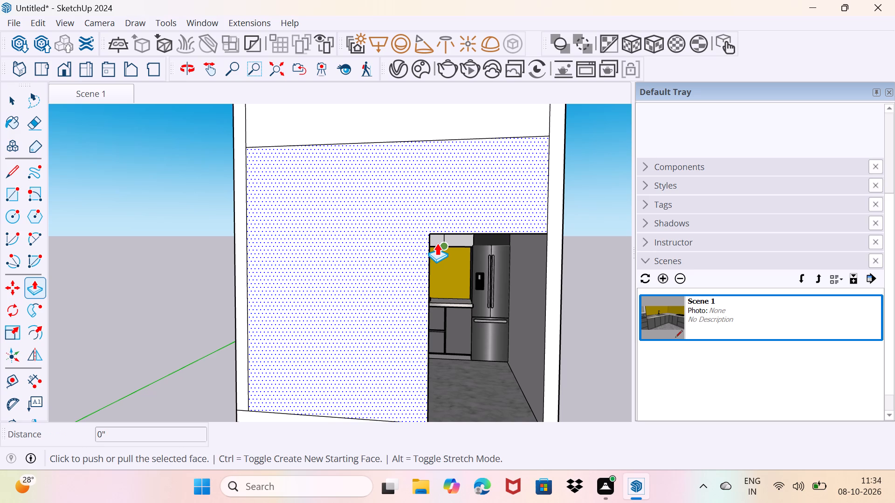
key("Delete")
Erase the short seam lines at the four corners of the box's front frame.
middle_click_drag(447, 242, 435, 294)
middle_click_drag(474, 298, 457, 313)
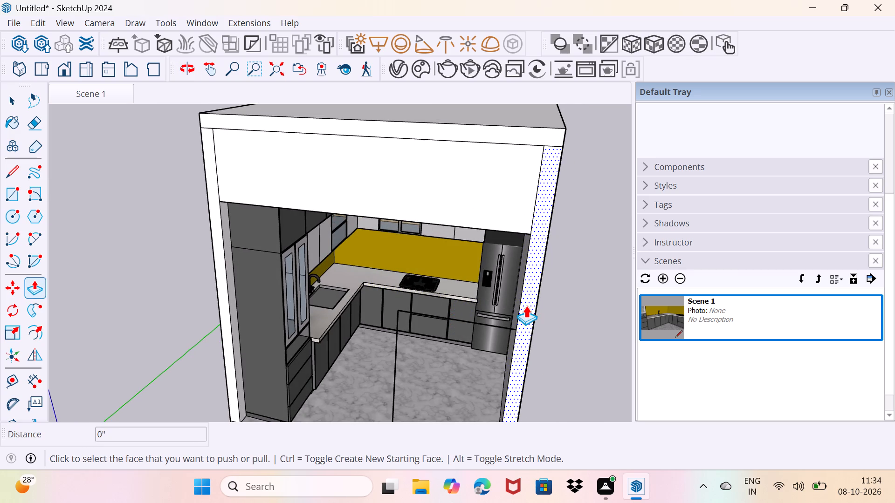
key("space")
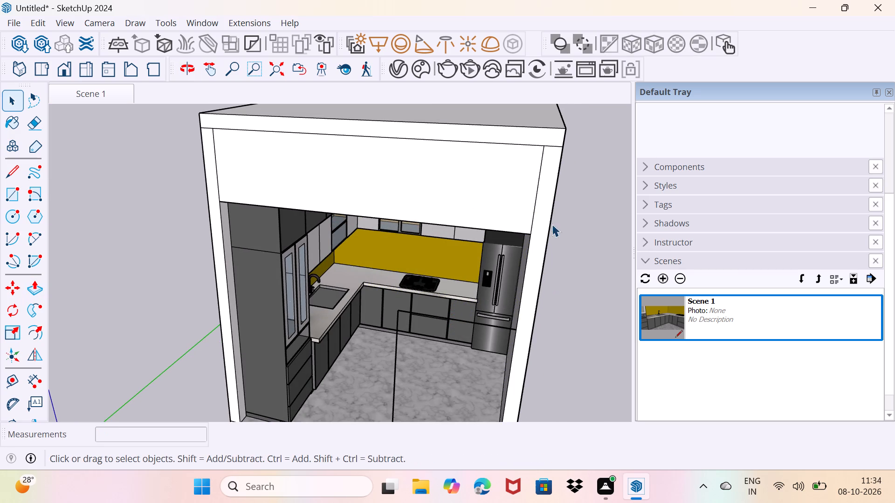
key("e")
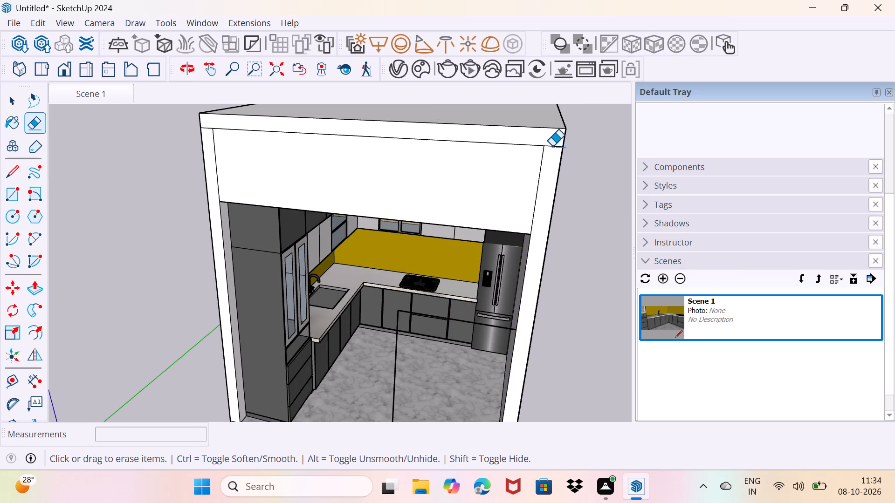
left_click(552, 146)
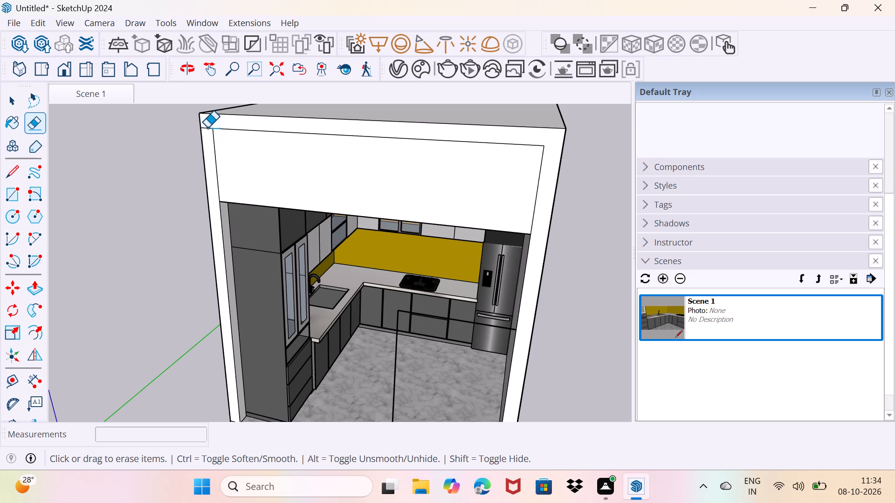
left_click(207, 128)
scroll(239, 174, "down", 7)
scroll(265, 325, "up", 9)
left_click(203, 322)
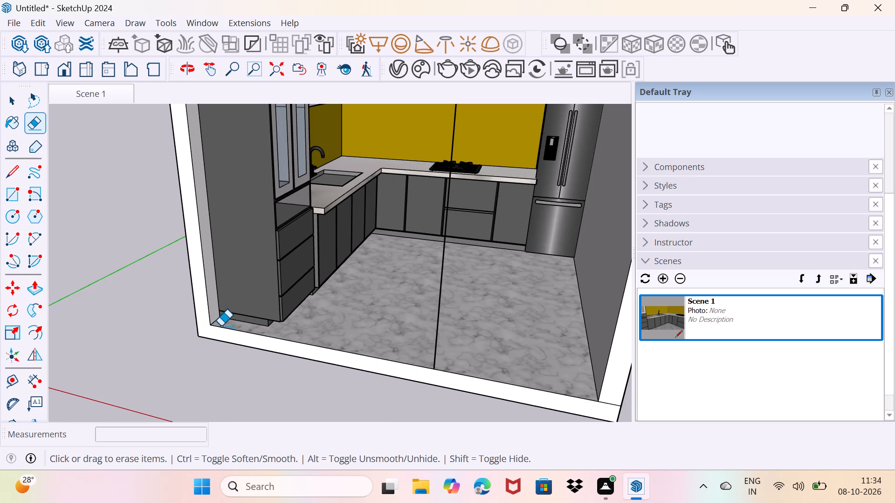
left_click_drag(610, 401, 606, 408)
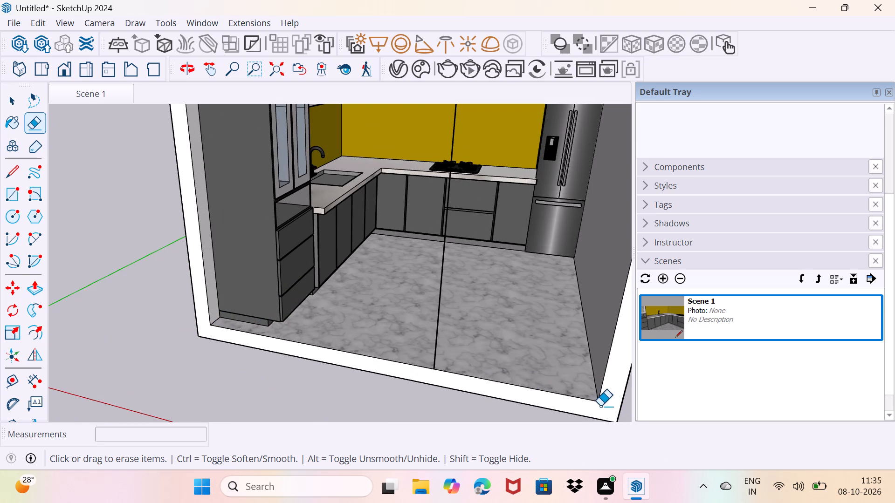
Erase the leftover vertical and top edges of the doorway from the open front.
scroll(591, 405, "down", 4)
left_click_drag(474, 343, 489, 342)
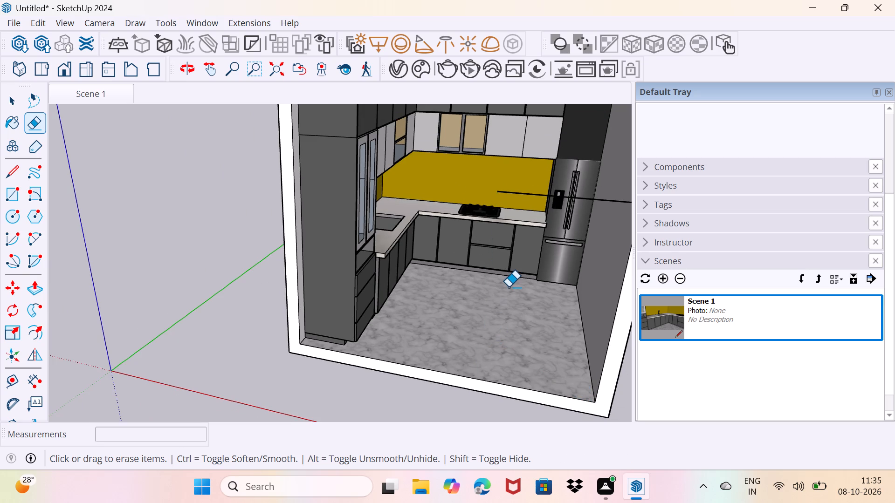
left_click(609, 200)
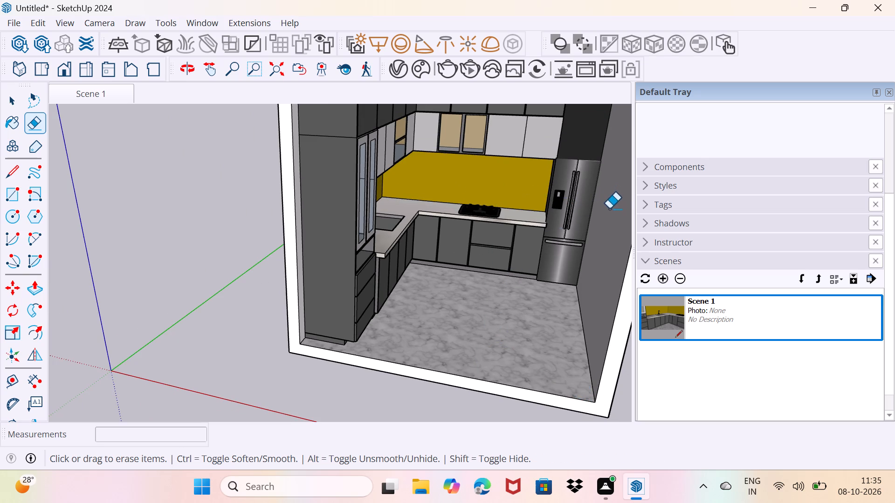
Push/Pull the box's front frame face outward by about 14' 9" to lengthen the room in front of the kitchen.
scroll(578, 235, "down", 7)
key("space")
key("p")
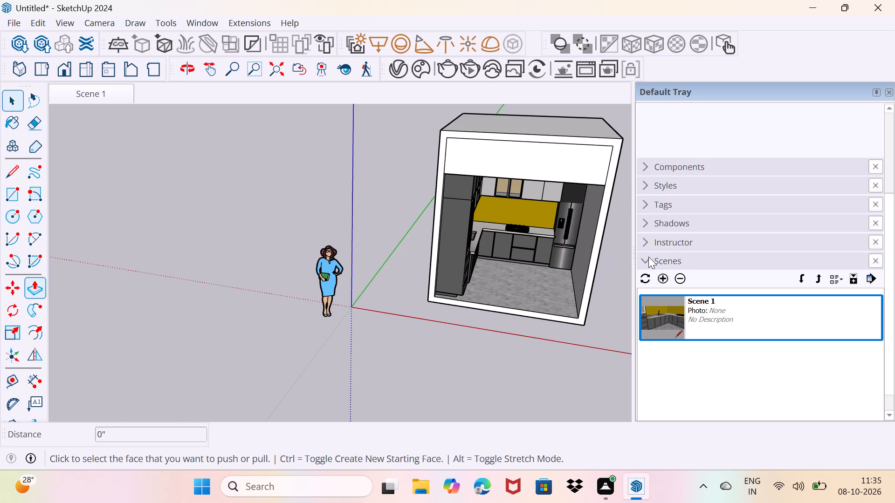
left_click(592, 286)
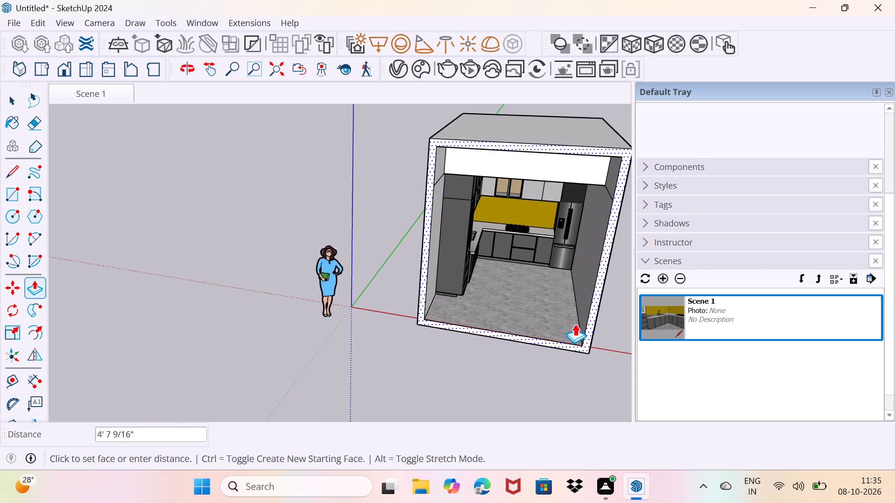
middle_click_drag(576, 360, 558, 346)
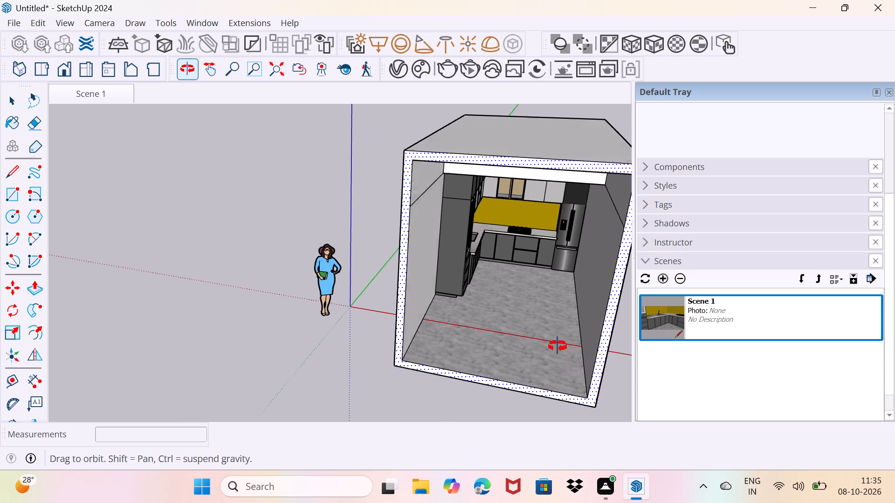
middle_click_drag(558, 346, 549, 342)
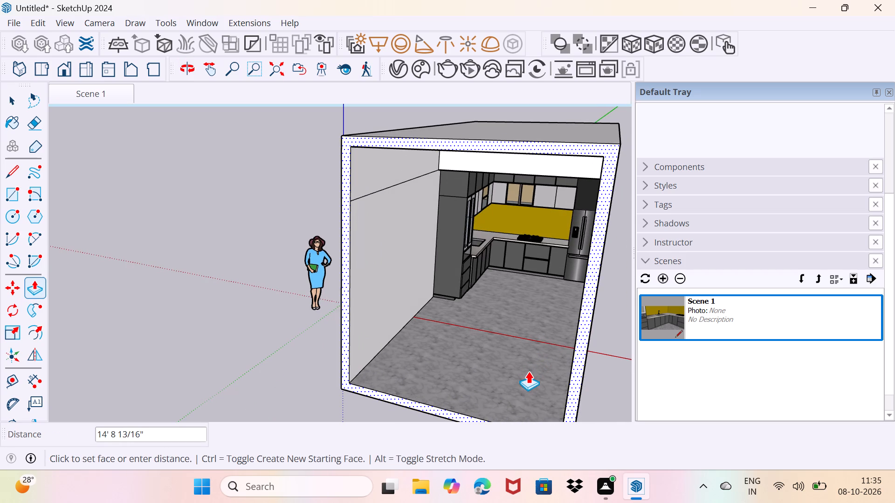
left_click(525, 374)
Erase the seam lines left on the left and right interior walls where the room was extended.
middle_click_drag(519, 355, 570, 317)
middle_click_drag(504, 282, 468, 295)
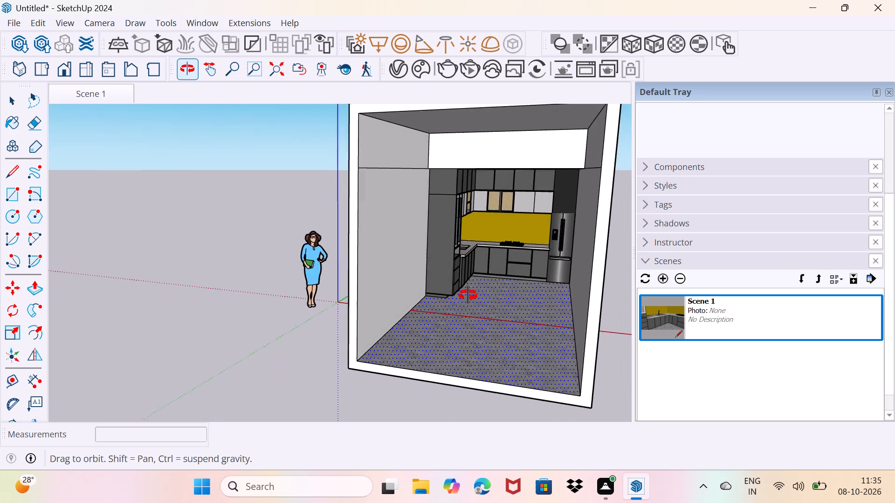
middle_click_drag(468, 295, 461, 295)
key("space")
middle_click_drag(367, 201, 394, 218)
key("e")
left_click_drag(397, 188, 405, 214)
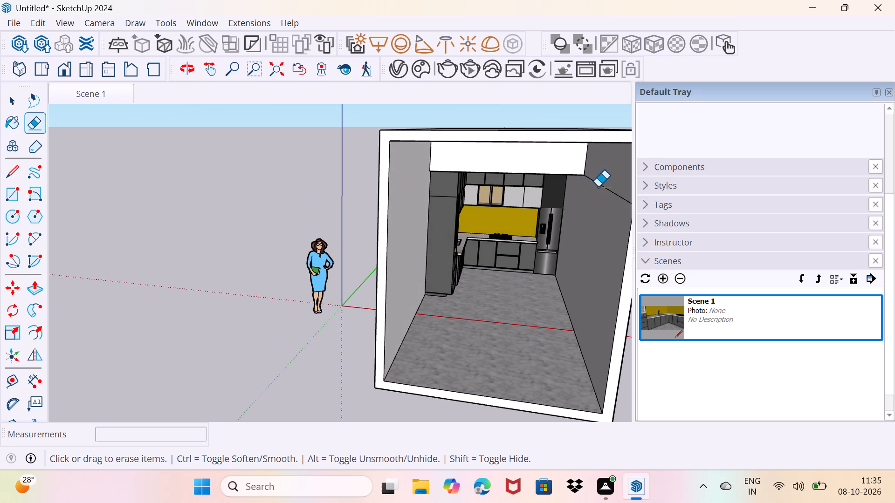
left_click_drag(599, 186, 606, 184)
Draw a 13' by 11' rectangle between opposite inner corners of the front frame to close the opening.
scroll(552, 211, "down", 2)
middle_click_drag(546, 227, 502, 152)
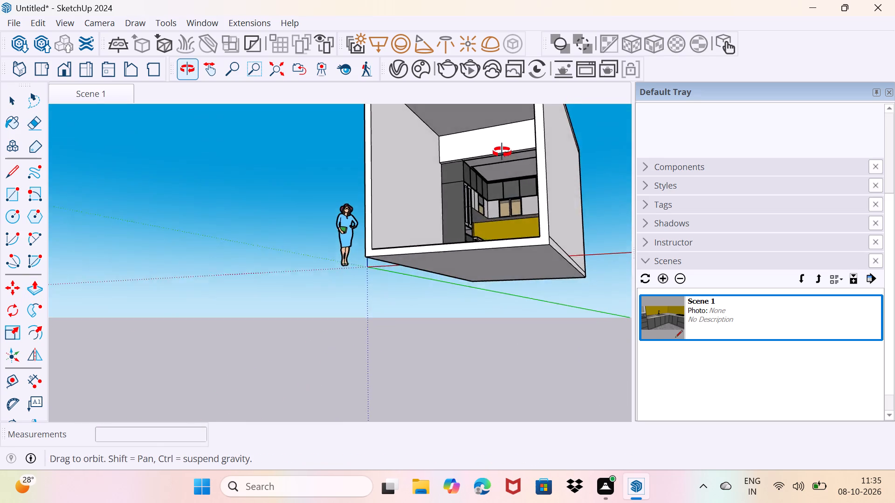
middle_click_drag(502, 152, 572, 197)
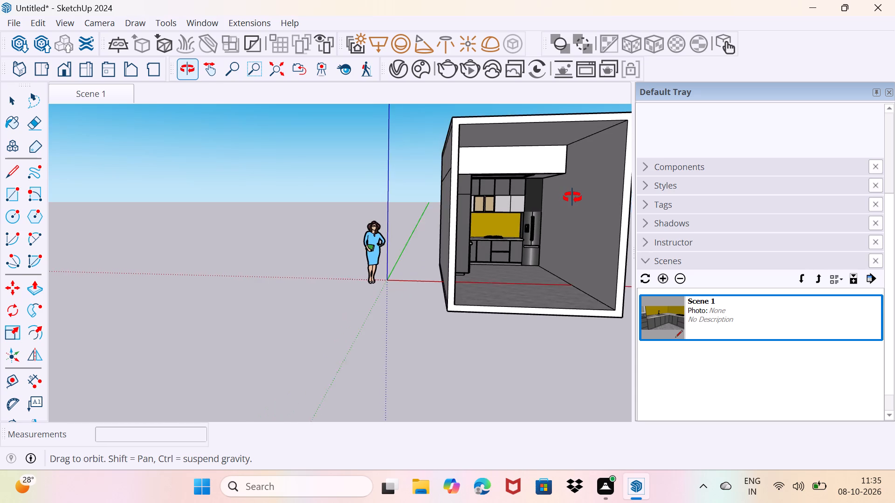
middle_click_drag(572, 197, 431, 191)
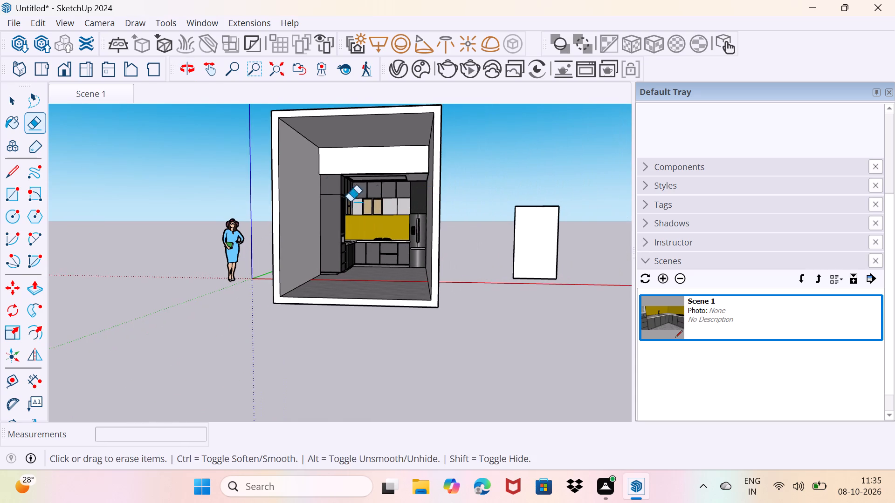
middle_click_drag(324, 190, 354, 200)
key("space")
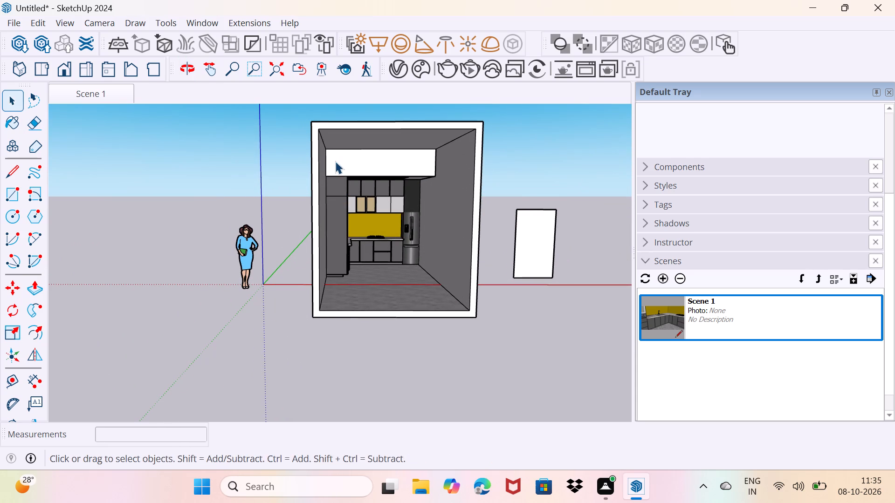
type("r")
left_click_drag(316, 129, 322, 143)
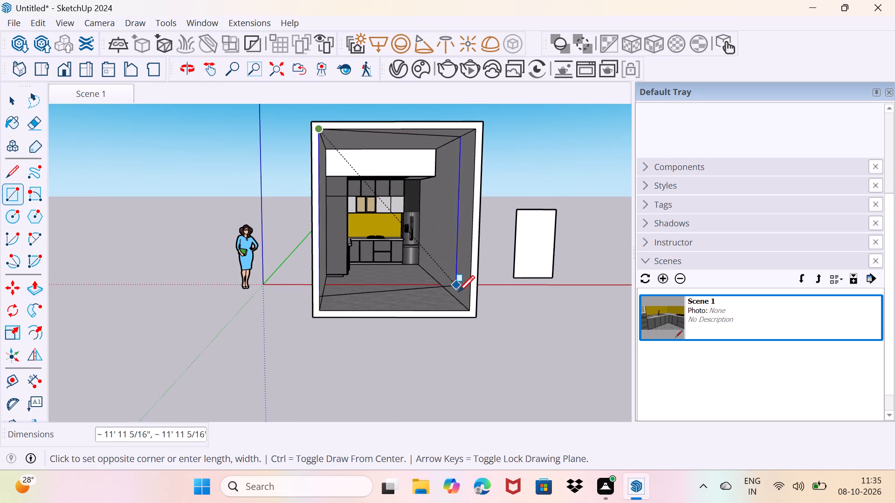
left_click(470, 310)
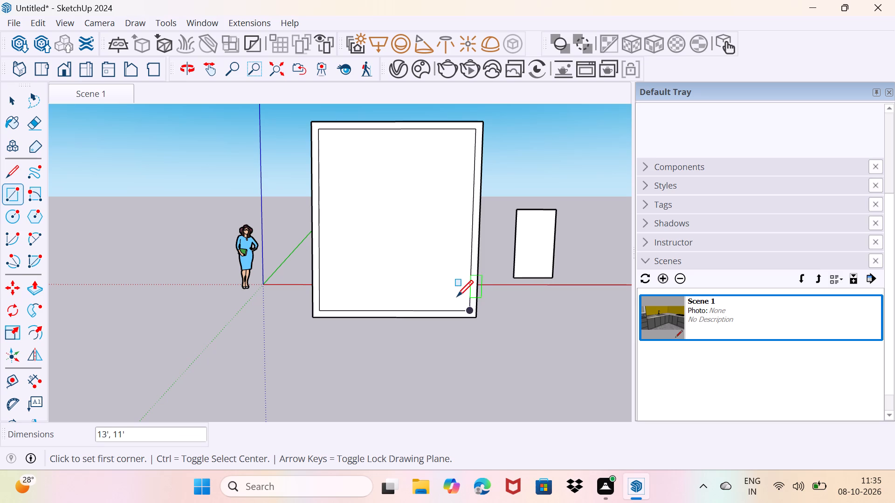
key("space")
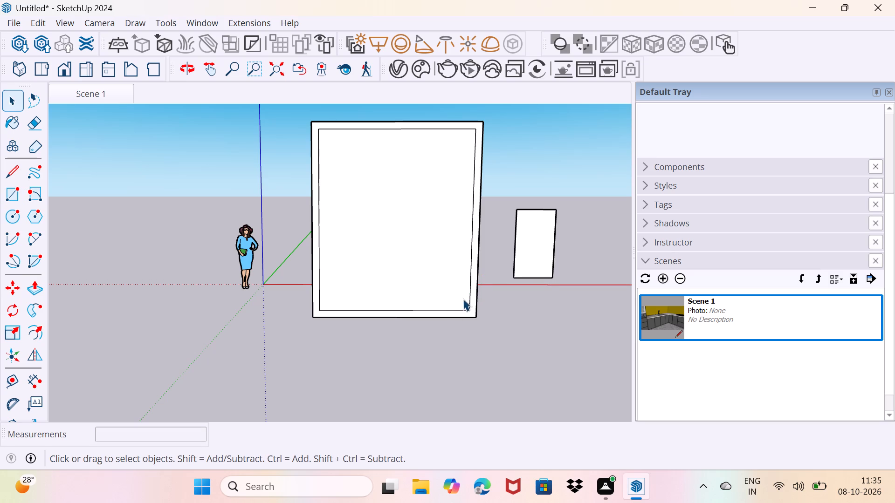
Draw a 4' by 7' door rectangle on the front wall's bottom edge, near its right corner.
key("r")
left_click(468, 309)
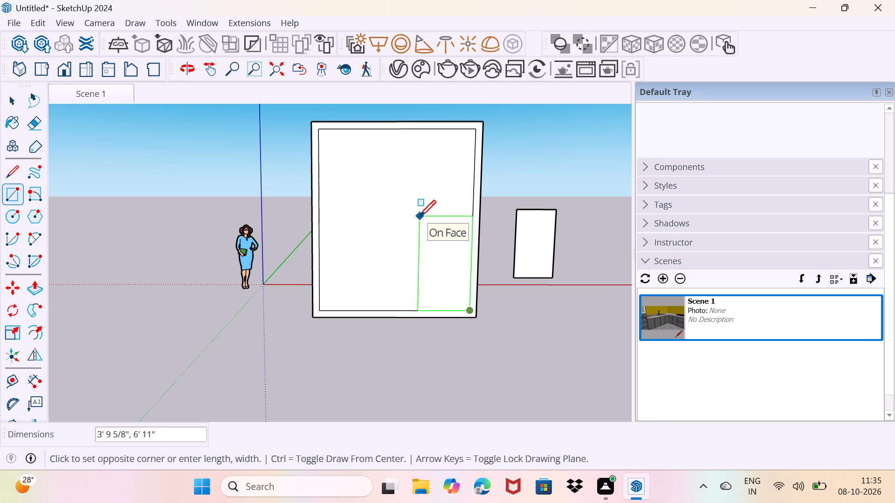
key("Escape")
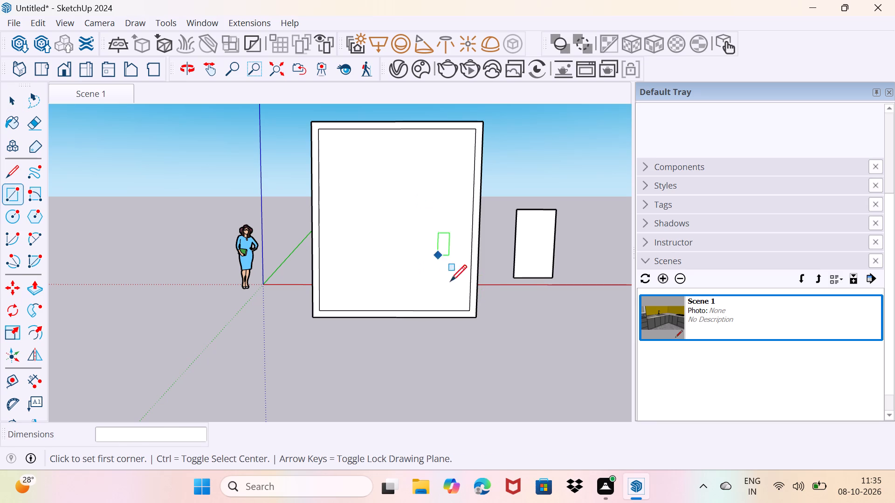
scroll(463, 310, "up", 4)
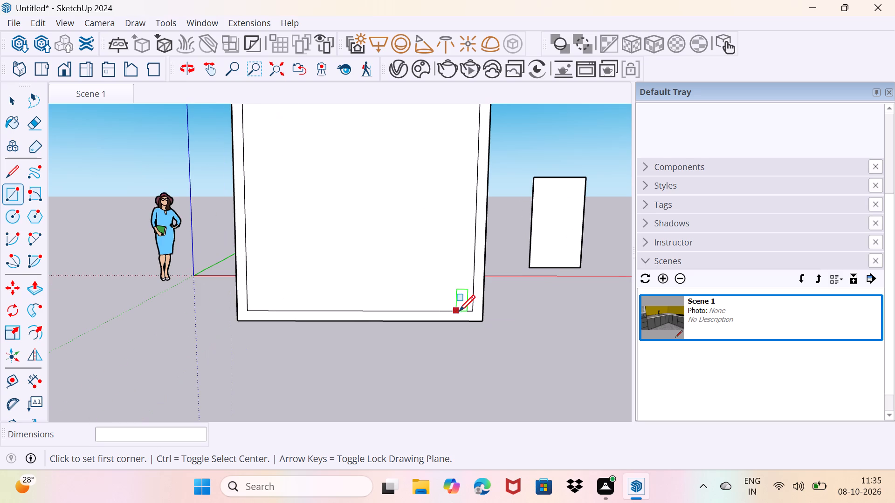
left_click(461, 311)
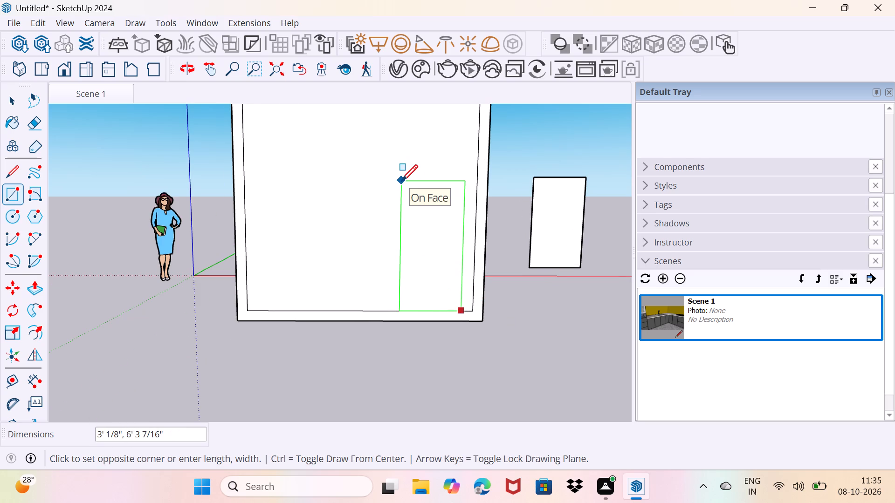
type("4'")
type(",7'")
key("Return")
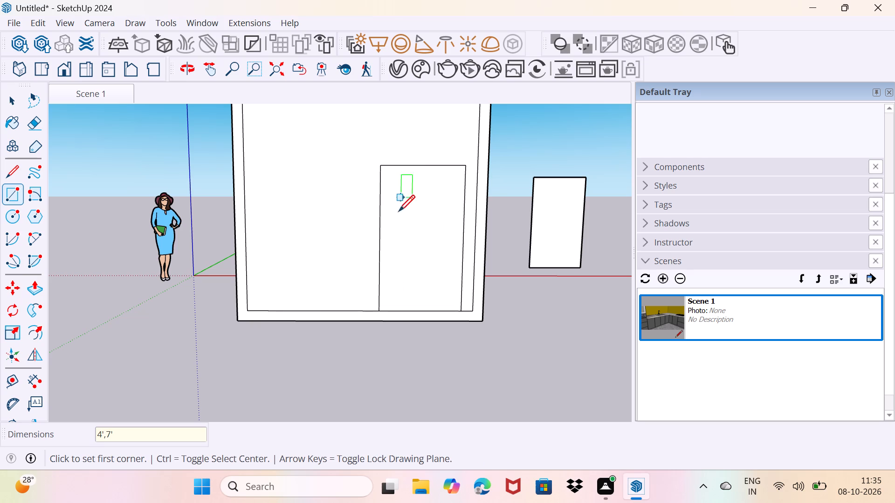
Delete the stray freestanding panel beside the kitchen box, including its face and outline edges.
key("space")
scroll(397, 229, "down", 3)
left_click(519, 213)
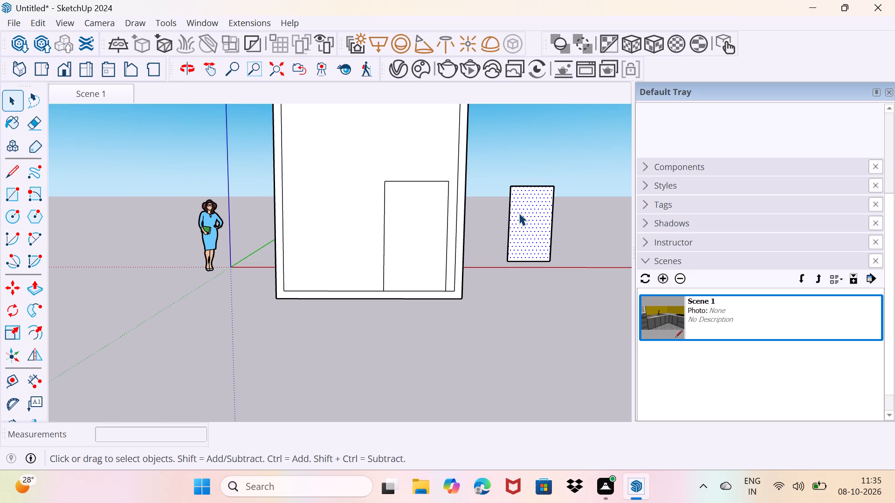
key("Delete")
scroll(510, 213, "down", 3)
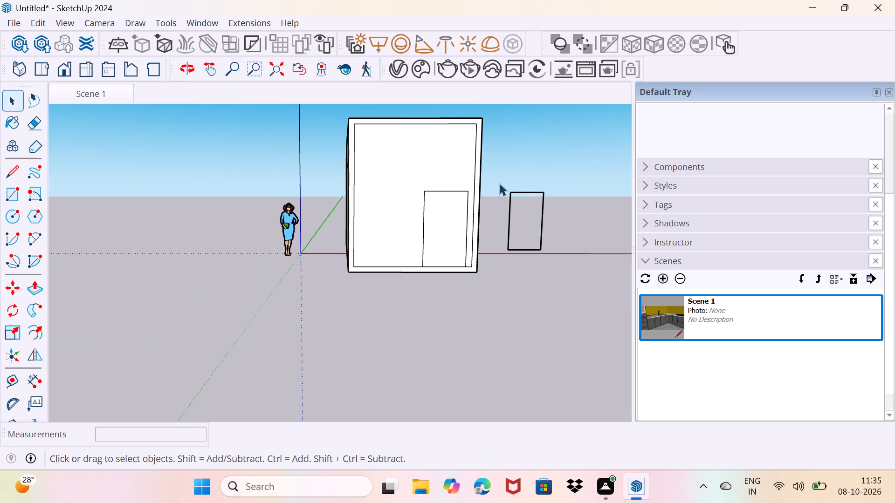
left_click_drag(505, 181, 548, 224)
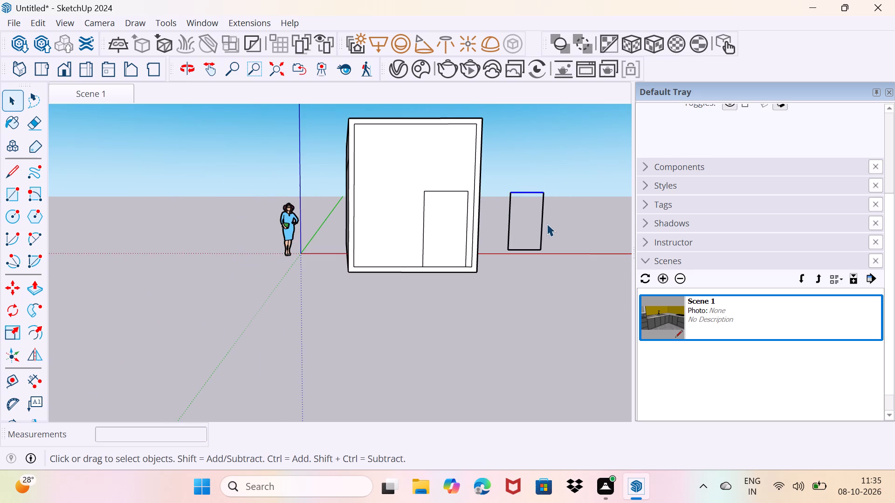
key("e")
left_click_drag(500, 217, 550, 193)
left_click_drag(530, 183, 535, 343)
key("space")
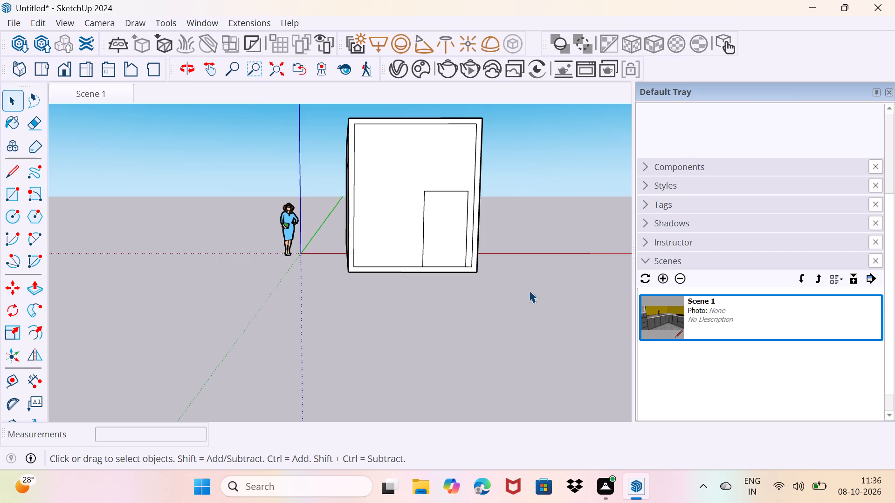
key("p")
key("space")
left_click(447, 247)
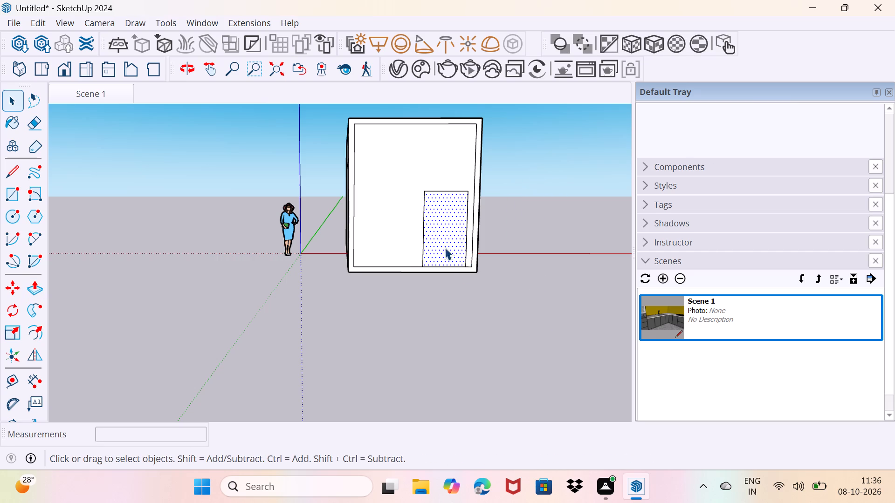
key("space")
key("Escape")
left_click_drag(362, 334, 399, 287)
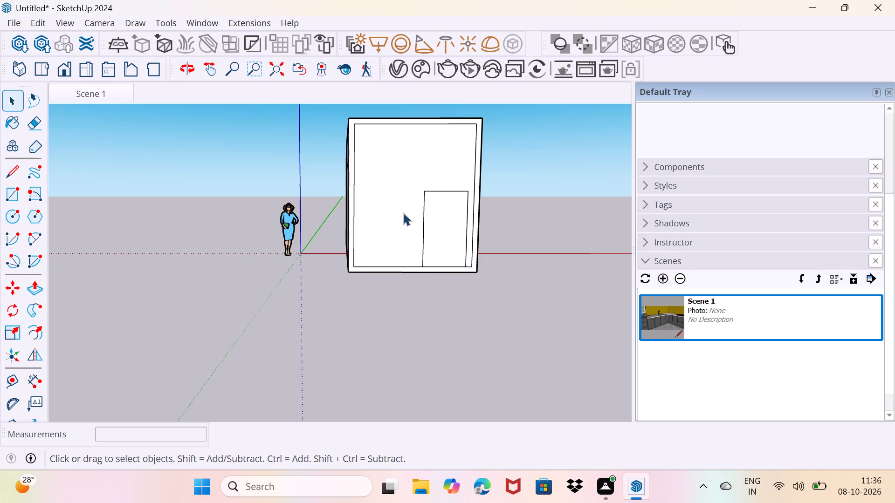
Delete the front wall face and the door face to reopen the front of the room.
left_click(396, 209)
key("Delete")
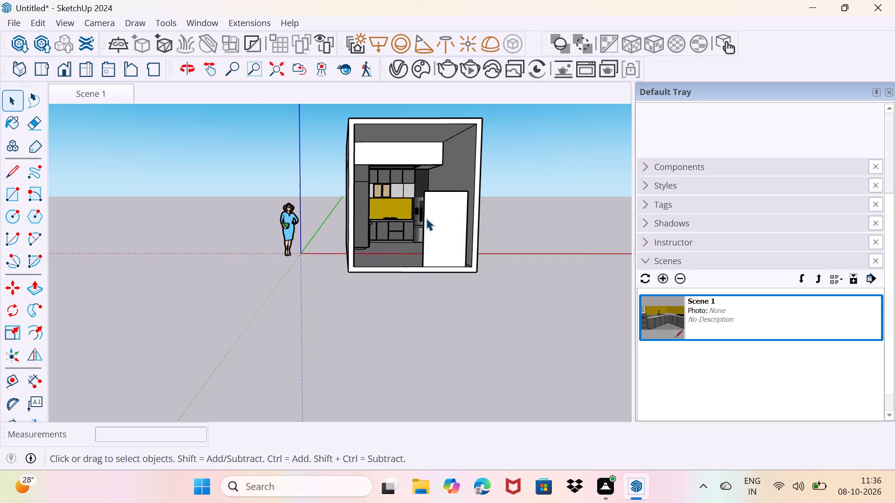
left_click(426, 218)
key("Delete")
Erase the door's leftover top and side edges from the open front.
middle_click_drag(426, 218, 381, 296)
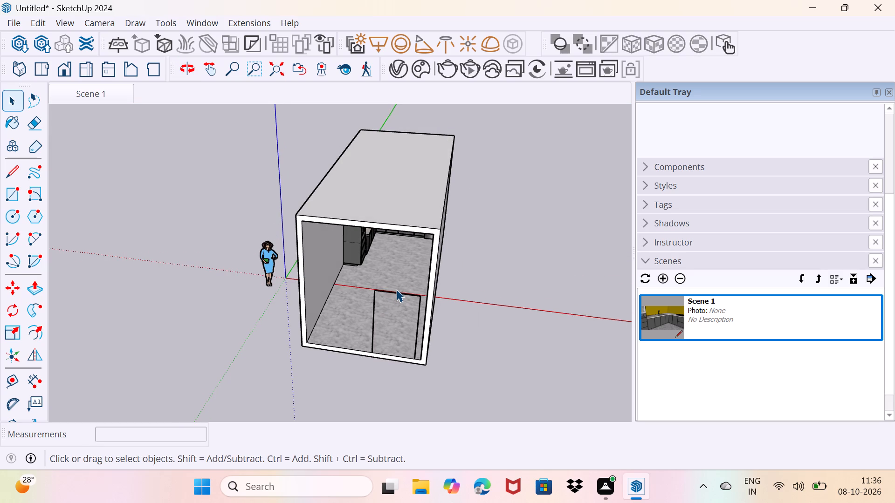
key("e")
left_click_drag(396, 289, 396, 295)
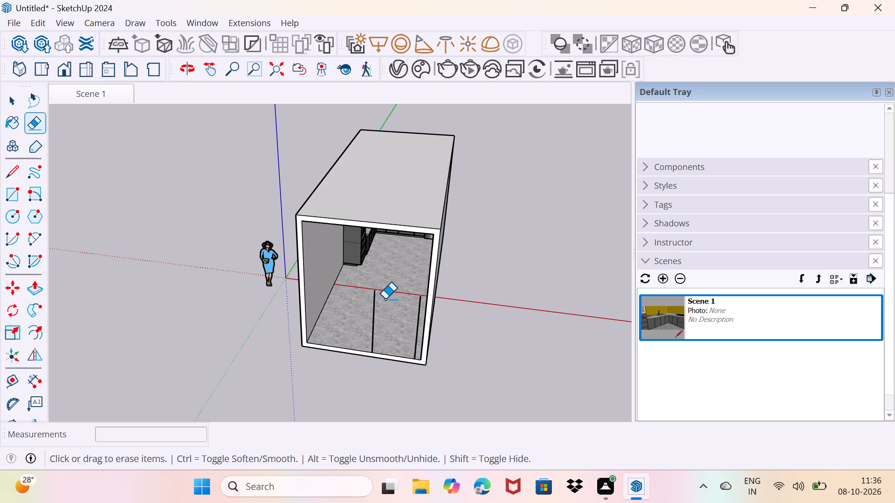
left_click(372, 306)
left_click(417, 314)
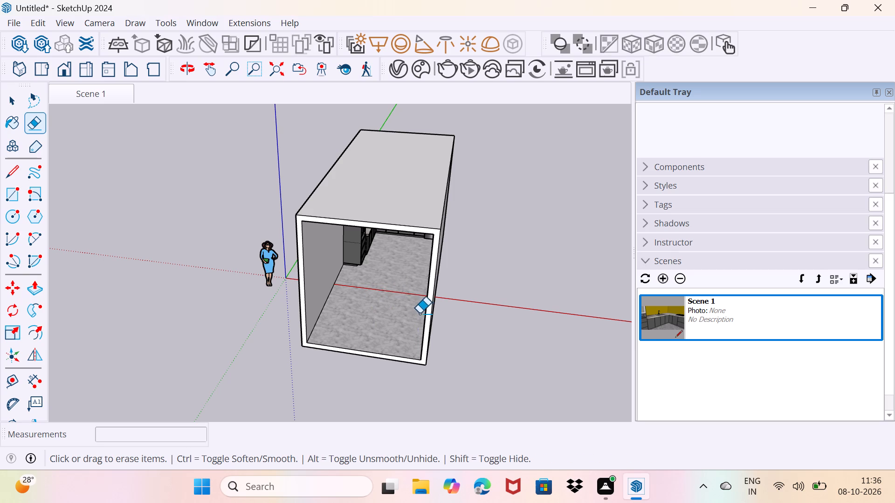
Draw a 13' by 11' rectangle across the room's front opening, corner to corner, to close it with a wall face.
middle_click_drag(435, 318, 477, 284)
scroll(437, 306, "up", 2)
middle_click_drag(428, 314, 409, 282)
key("space")
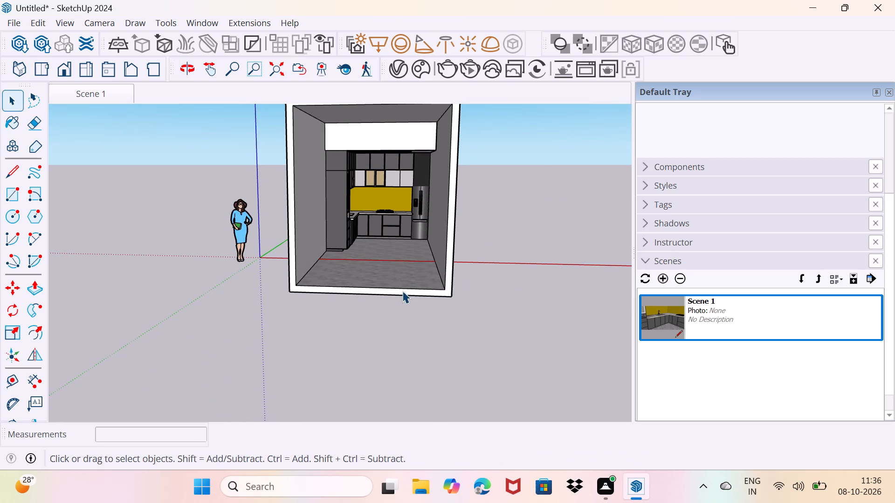
middle_click_drag(402, 291, 414, 313)
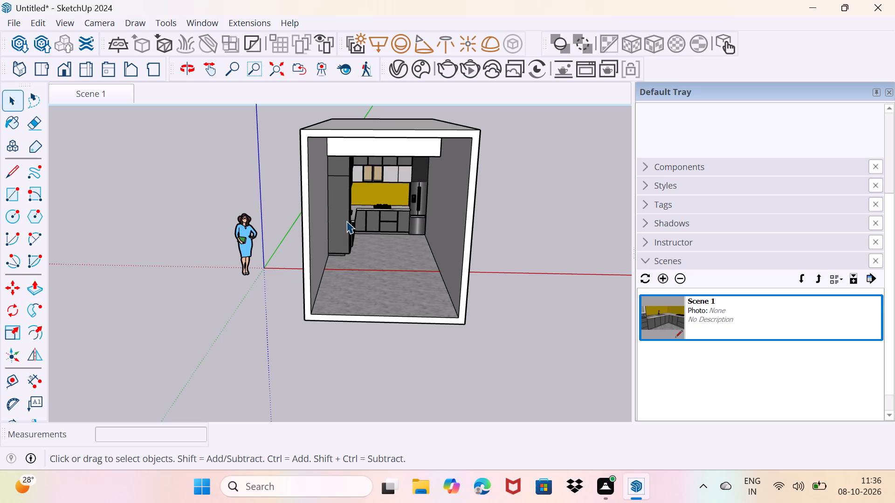
key("r")
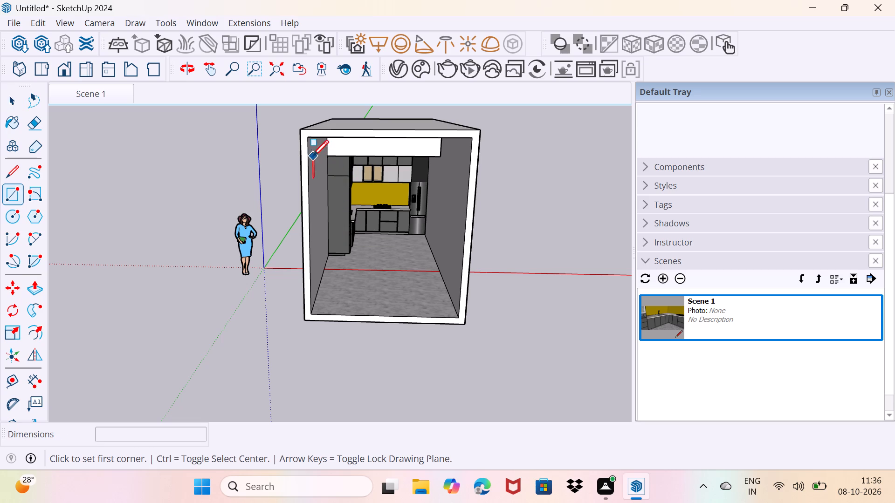
middle_click_drag(340, 313, 280, 318)
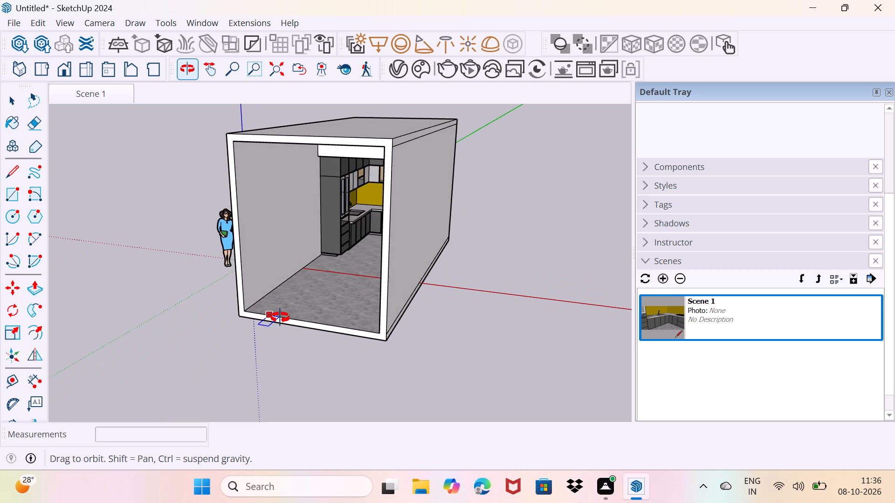
middle_click_drag(280, 318, 320, 301)
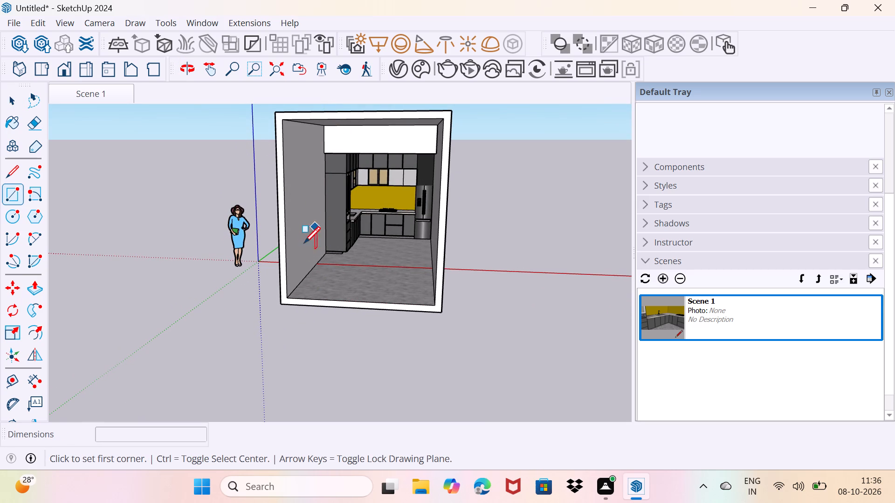
left_click(280, 119)
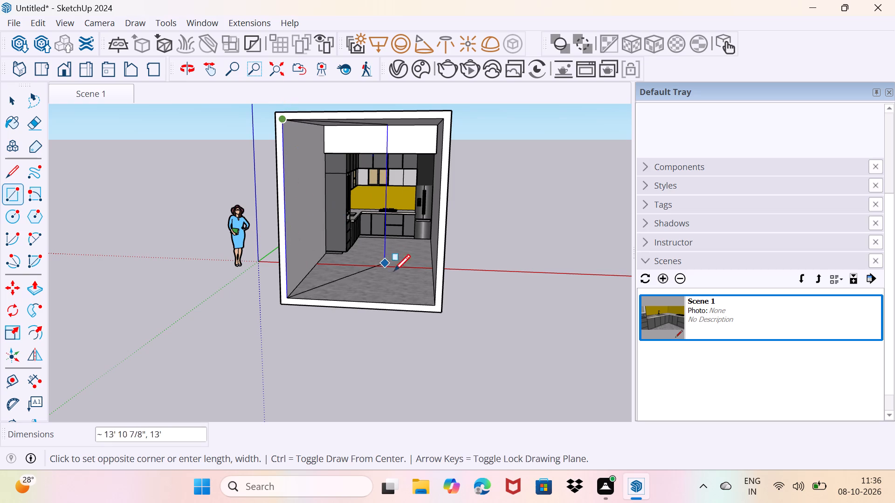
left_click(433, 310)
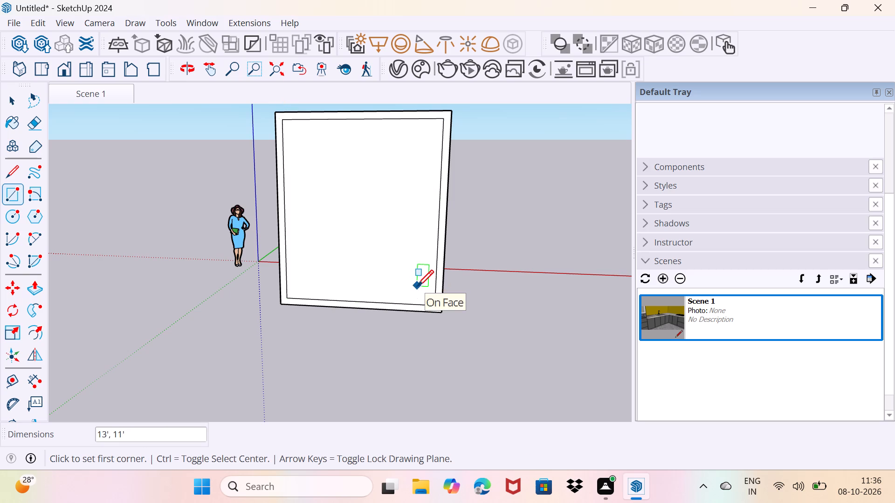
key("space")
Examine the closed front wall from outside and the kitchen interior behind it from several angles.
scroll(401, 276, "up", 14)
middle_click_drag(401, 276, 411, 347)
scroll(401, 292, "down", 12)
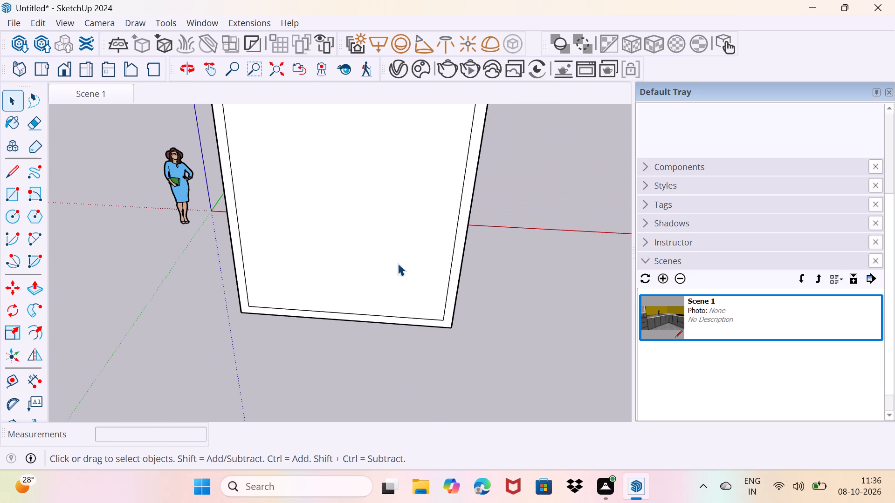
middle_click_drag(398, 263, 408, 347)
middle_click_drag(407, 346, 387, 320)
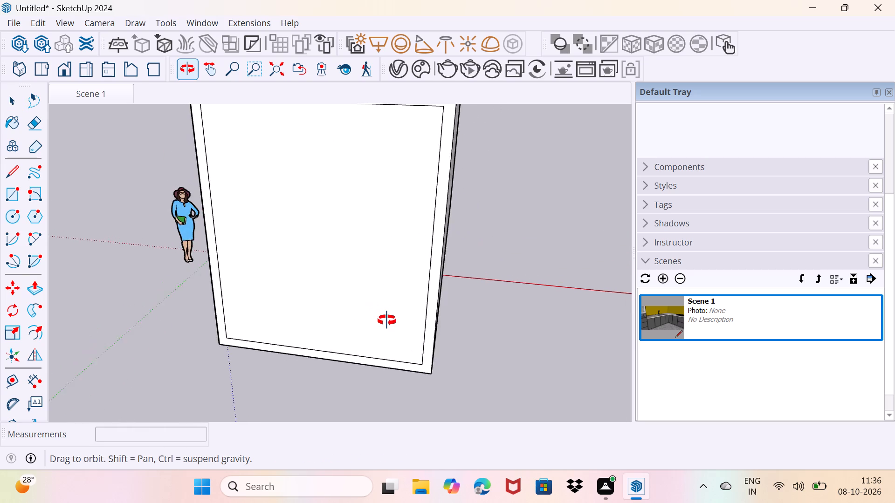
middle_click_drag(387, 320, 371, 315)
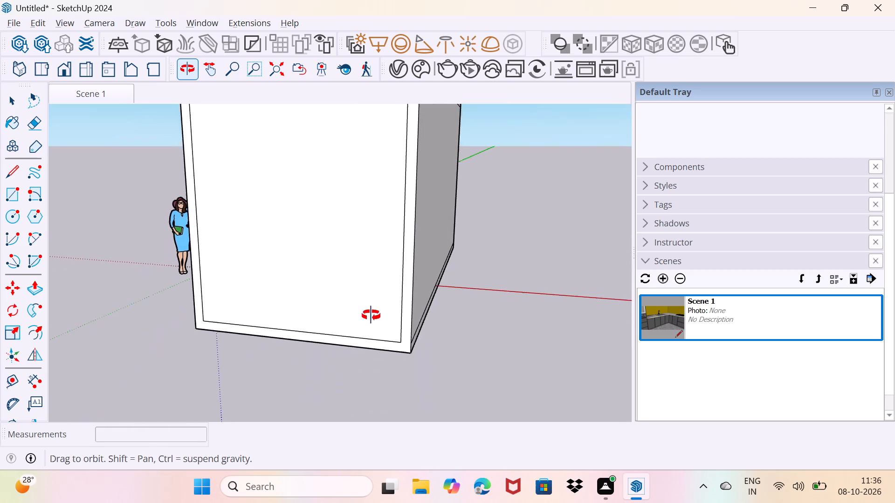
middle_click_drag(371, 315, 371, 315)
middle_click_drag(367, 259, 431, 356)
scroll(421, 346, "up", 3)
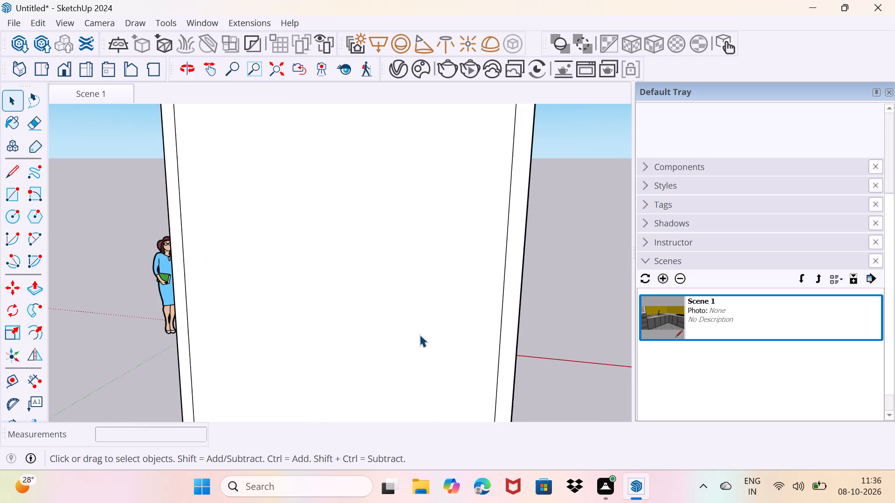
scroll(420, 334, "up", 20)
scroll(420, 334, "up", 7)
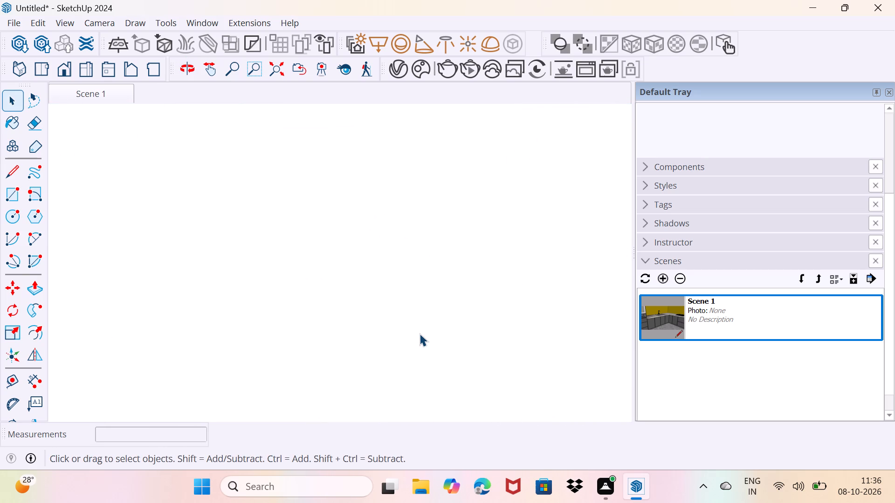
scroll(420, 333, "up", 20)
scroll(420, 333, "up", 7)
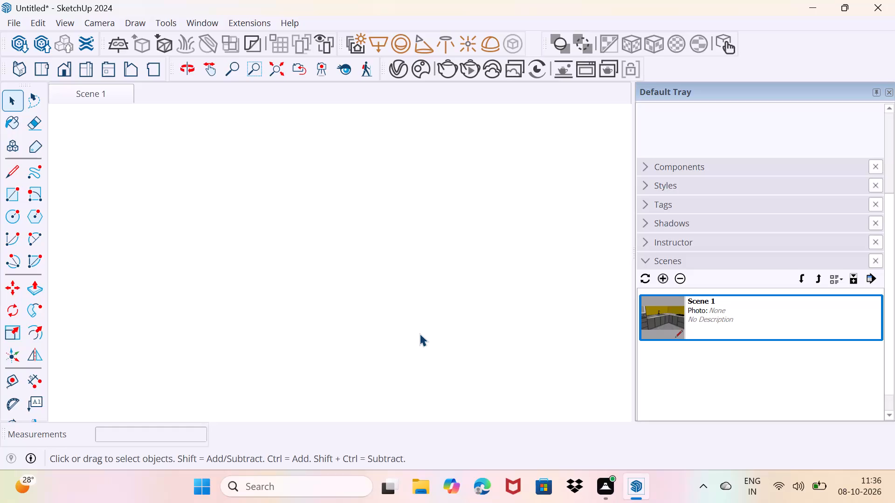
scroll(420, 333, "up", 20)
scroll(420, 333, "up", 2)
scroll(420, 333, "down", 2)
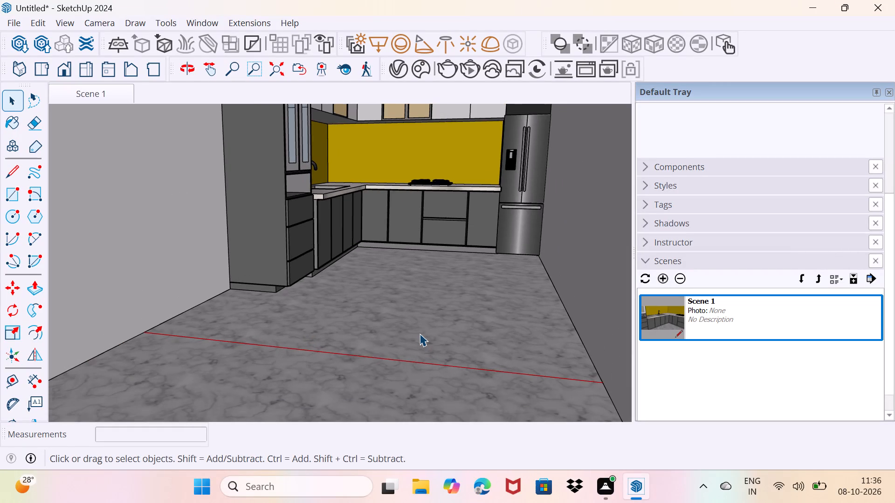
middle_click_drag(411, 328, 381, 339)
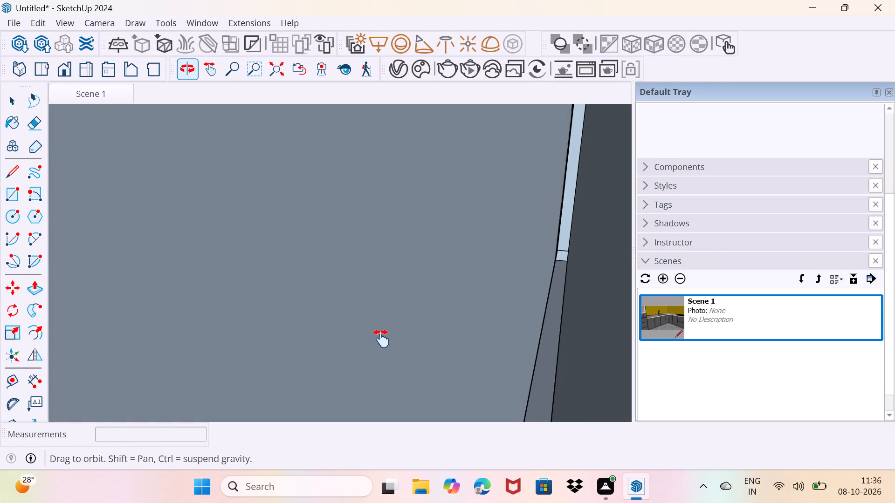
middle_click_drag(381, 339, 442, 364)
scroll(382, 328, "down", 2)
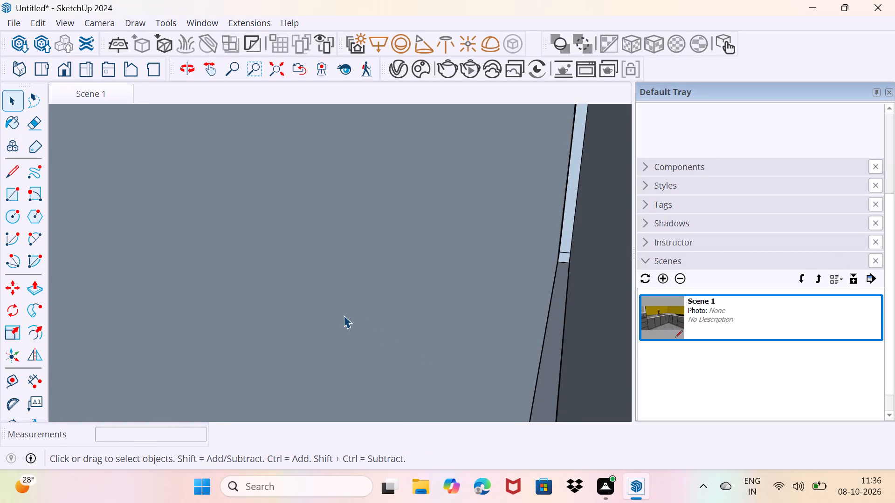
scroll(344, 315, "down", 18)
middle_click_drag(338, 315, 469, 307, "shift")
middle_click_drag(311, 289, 334, 289, "shift")
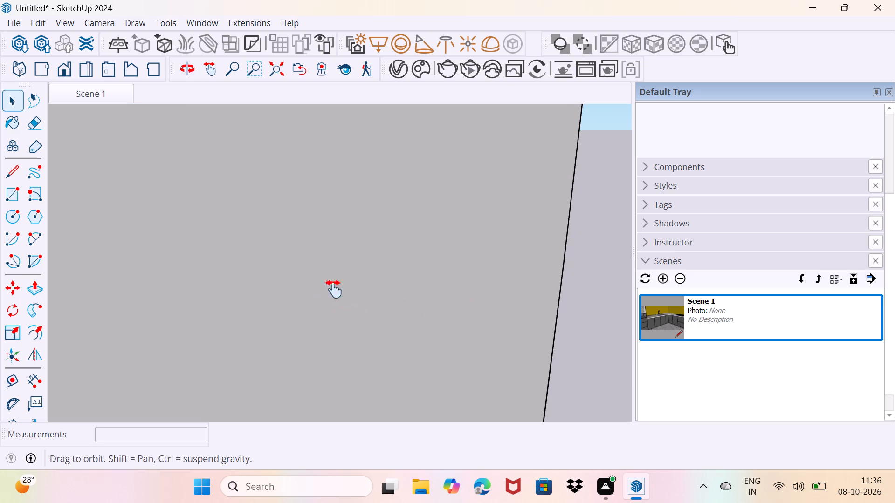
middle_click_drag(334, 289, 441, 287, "shift")
middle_click_drag(337, 282, 469, 285, "shift")
middle_click_drag(333, 280, 456, 281, "shift")
middle_click_drag(341, 279, 471, 283)
middle_click_drag(335, 279, 479, 279)
middle_click_drag(379, 276, 460, 274, "shift")
middle_click_drag(297, 271, 439, 270)
middle_click_drag(343, 271, 494, 271, "shift")
middle_click_drag(333, 277, 560, 272, "shift")
middle_click_drag(375, 272, 461, 271)
middle_click_drag(461, 271, 440, 273)
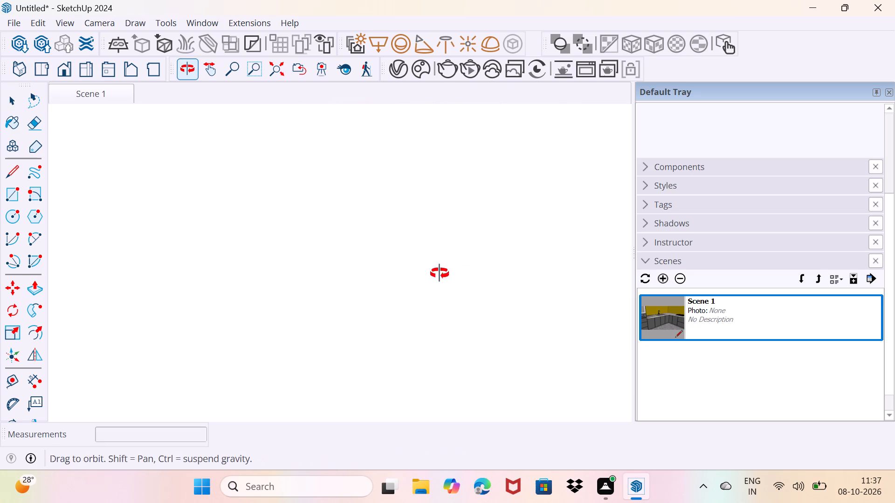
middle_click_drag(440, 273, 393, 276)
middle_click_drag(420, 258, 361, 315)
middle_click_drag(424, 264, 370, 310)
middle_click_drag(450, 256, 383, 306, "shift")
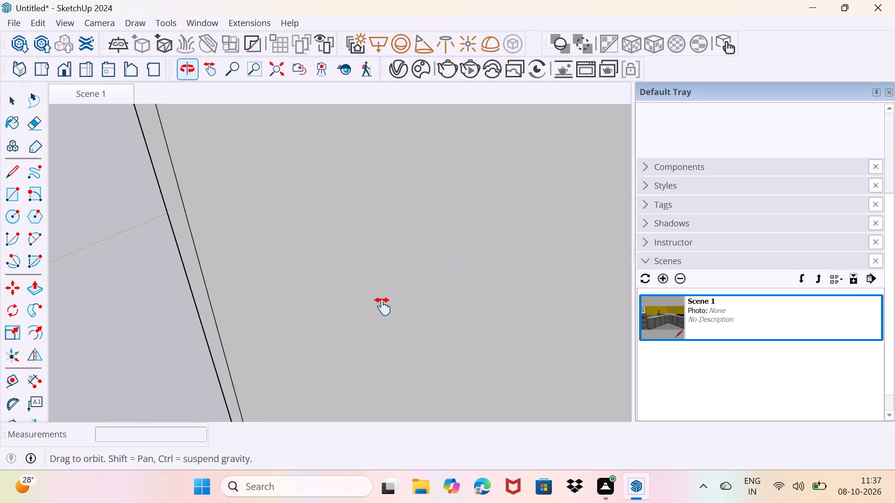
middle_click_drag(383, 306, 324, 333, "shift")
middle_click_drag(544, 210, 385, 308)
scroll(460, 240, "down", 20)
scroll(460, 240, "down", 1)
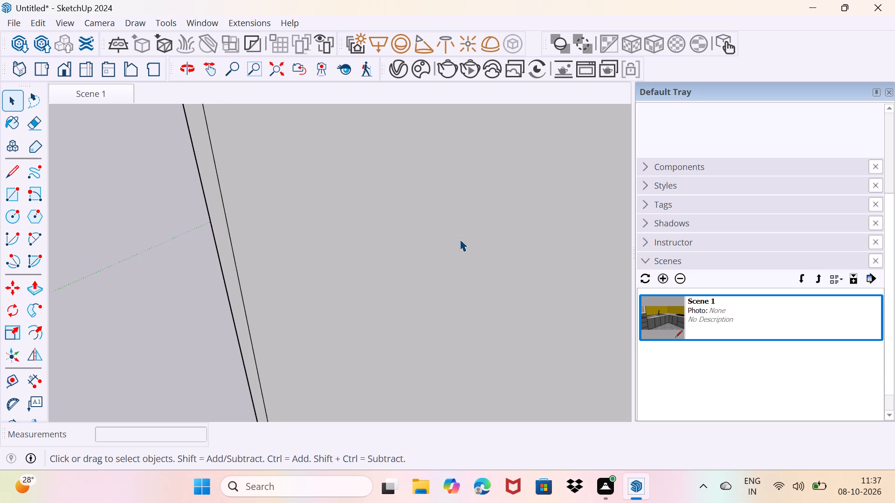
scroll(460, 239, "down", 20)
scroll(460, 239, "down", 11)
middle_click(460, 239)
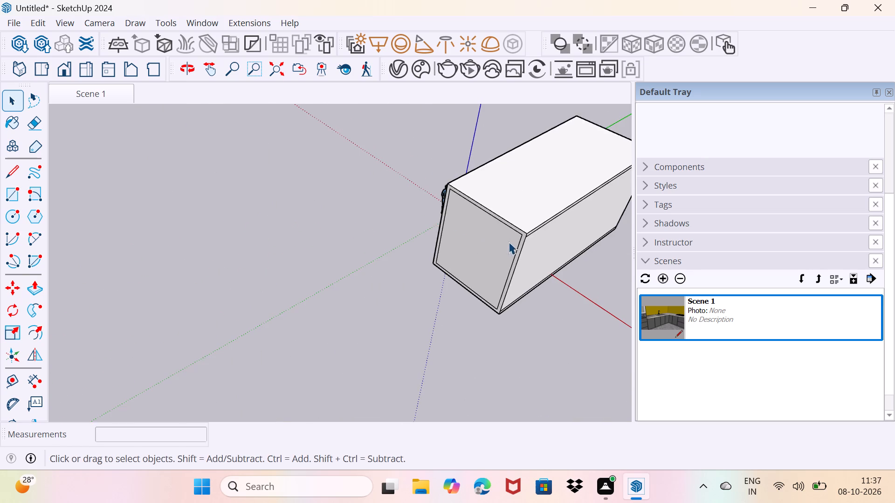
Frame an interior view showing the tall unit, L-shaped counter, fridge and ceiling recess from the room's front, and save it as a new scene.
scroll(504, 242, "up", 15)
middle_click_drag(504, 242, 549, 212)
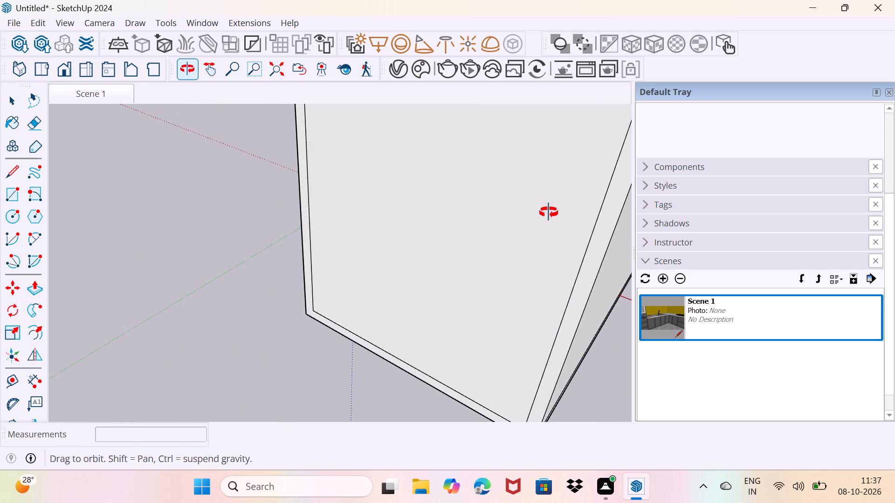
middle_click_drag(549, 212, 432, 285)
middle_click_drag(440, 295, 482, 259)
scroll(465, 238, "up", 8)
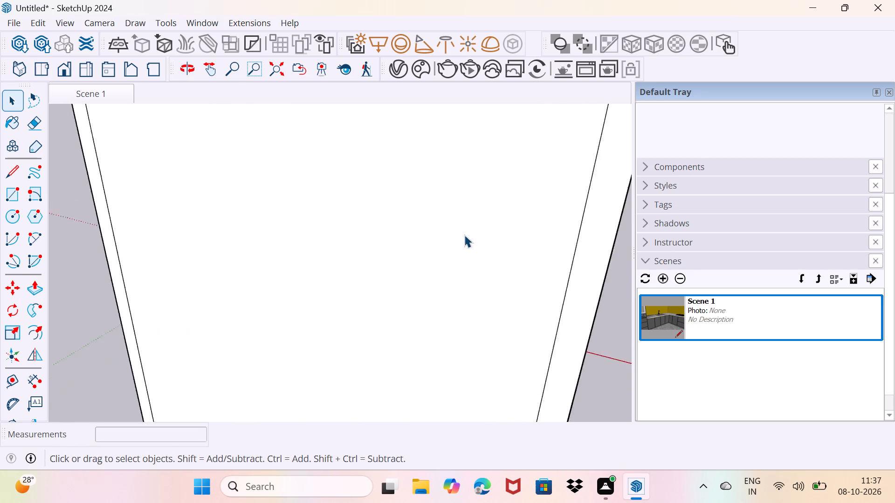
scroll(464, 235, "up", 20)
scroll(464, 235, "up", 14)
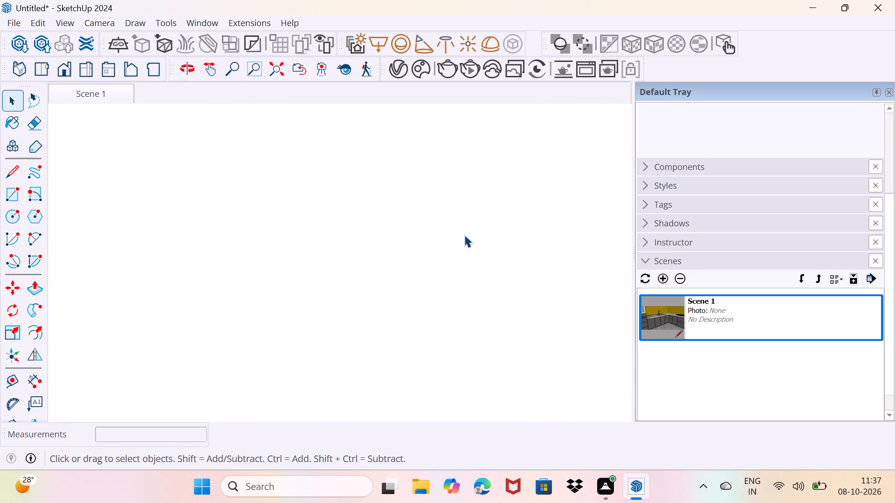
scroll(464, 235, "up", 20)
scroll(464, 235, "up", 13)
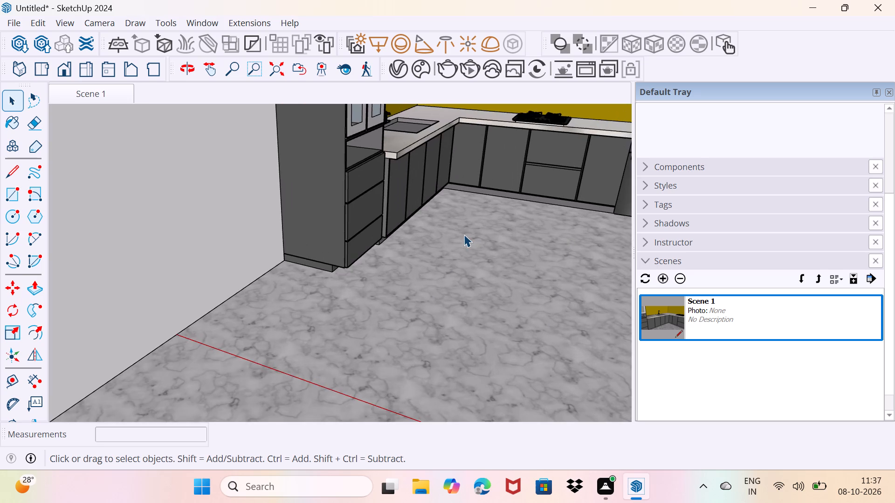
scroll(463, 234, "down", 2)
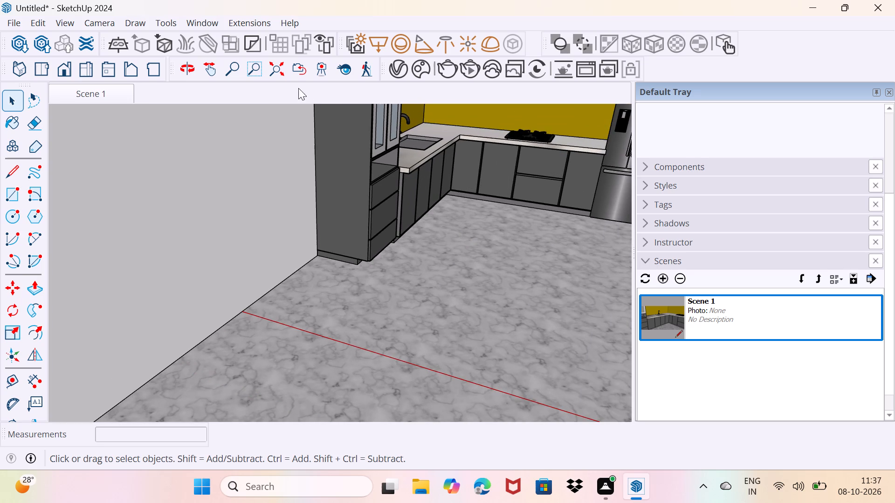
left_click(236, 71)
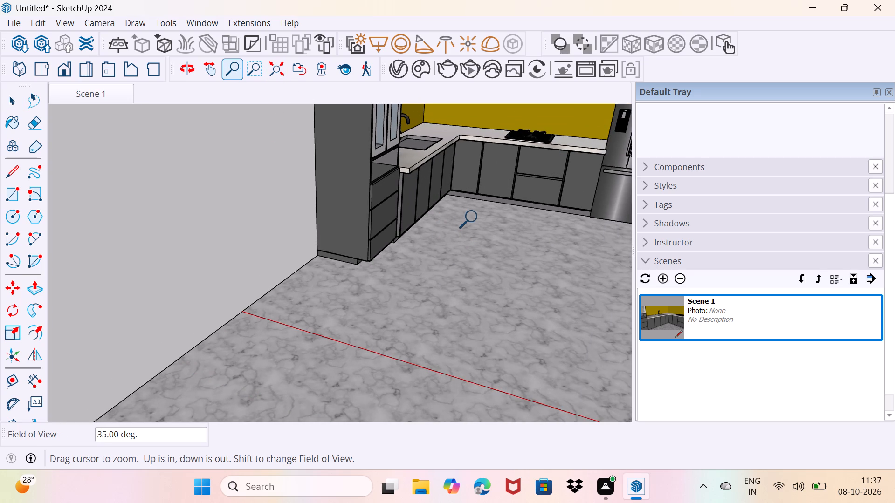
left_click_drag(475, 218, 492, 173)
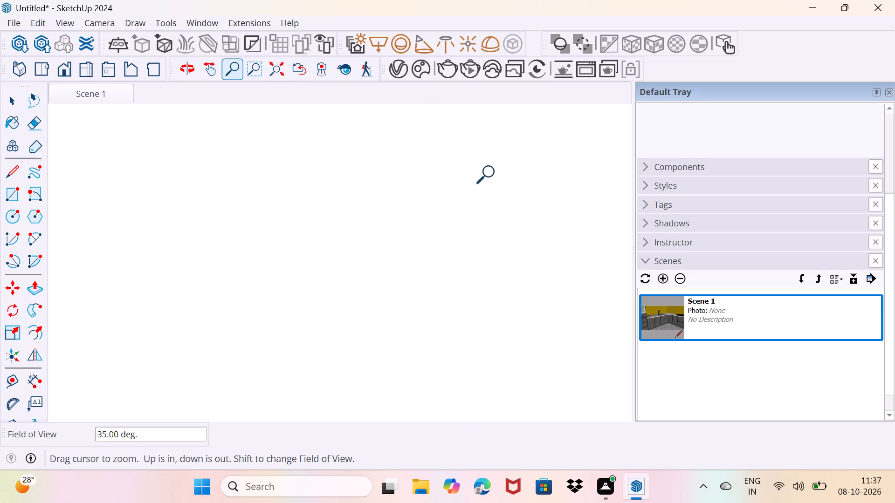
left_click_drag(492, 173, 511, 159)
left_click_drag(447, 255, 520, 170)
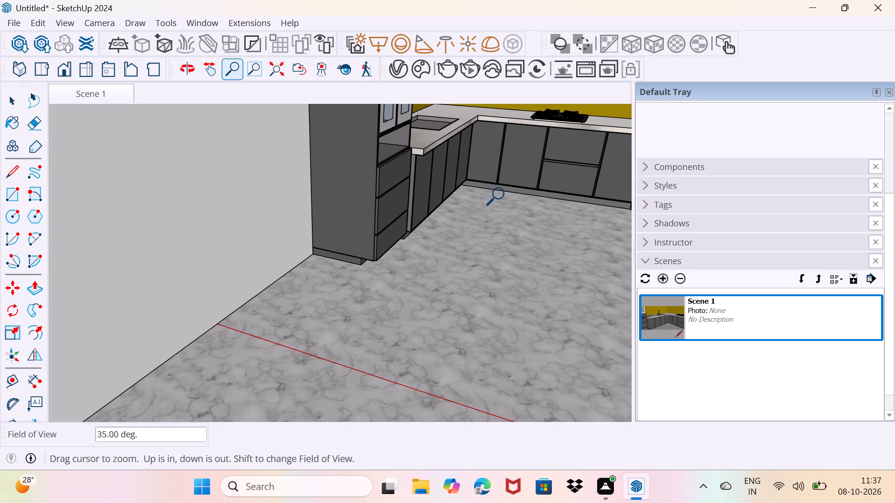
middle_click_drag(502, 195, 491, 213)
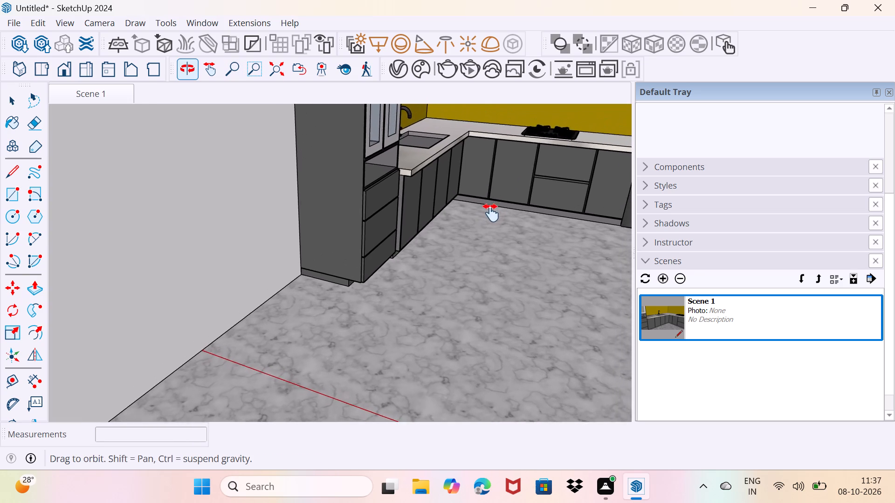
middle_click_drag(491, 213, 454, 262)
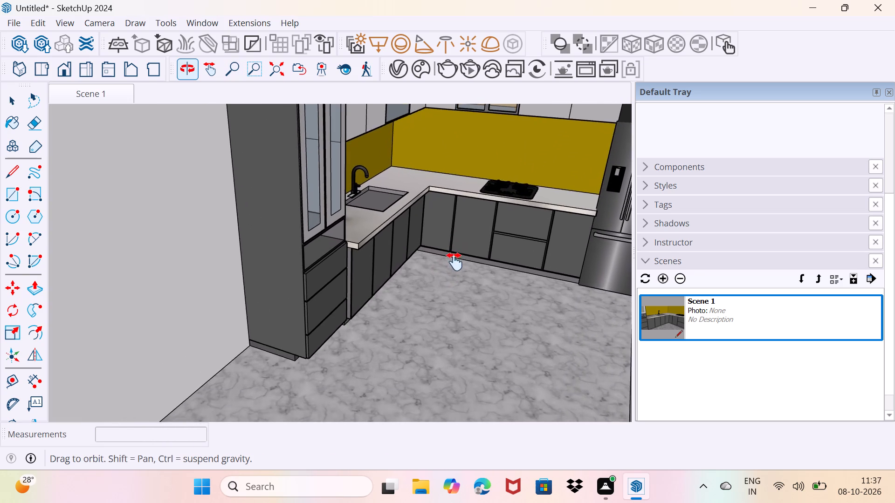
middle_click_drag(454, 262, 417, 318)
scroll(419, 317, "down", 1)
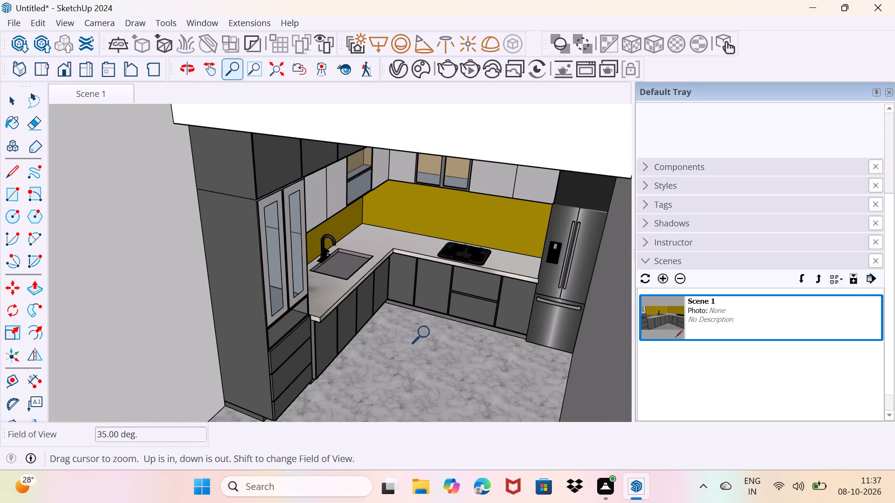
middle_click_drag(427, 333, 419, 323)
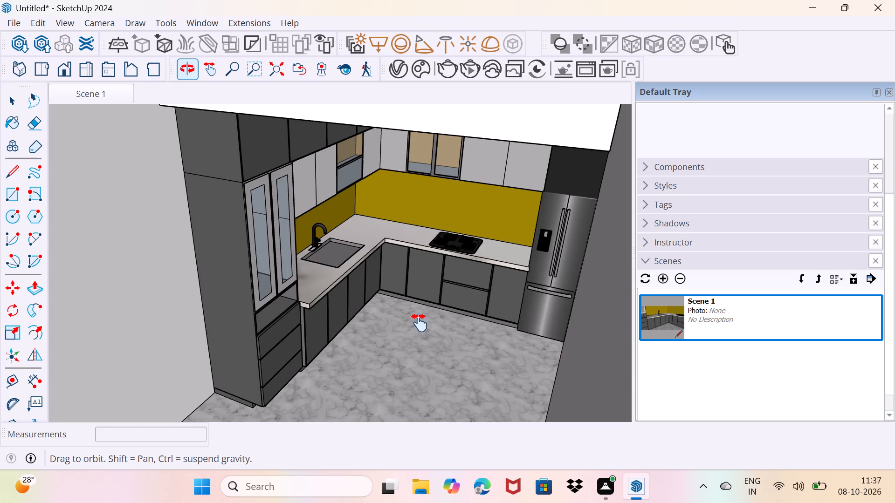
middle_click_drag(419, 323, 429, 285)
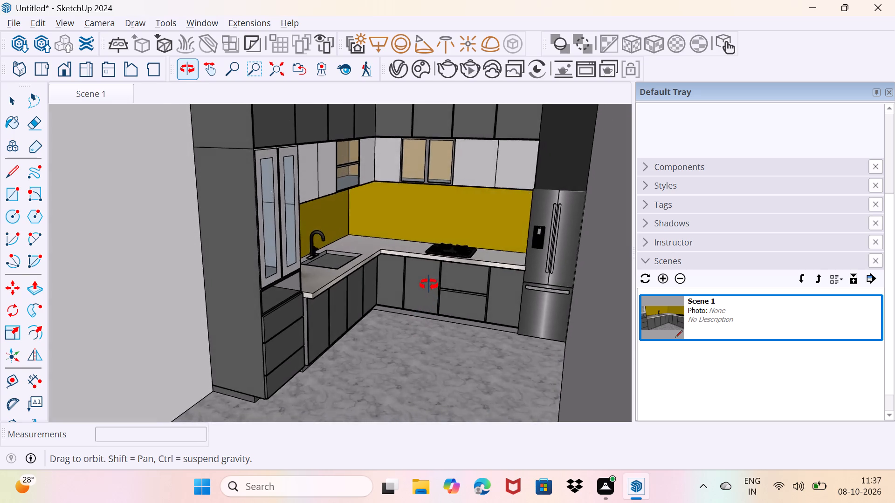
middle_click_drag(429, 285, 441, 267)
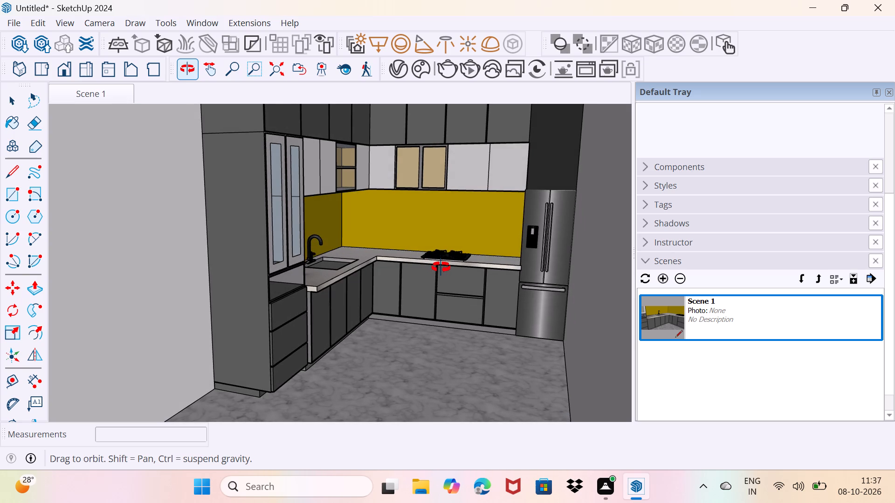
middle_click_drag(441, 267, 439, 282)
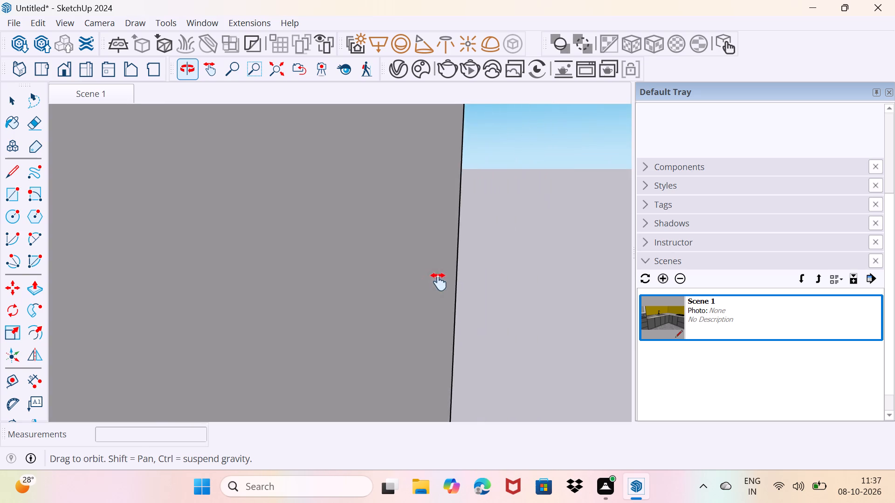
middle_click_drag(439, 282, 460, 279)
middle_click_drag(417, 281, 558, 271)
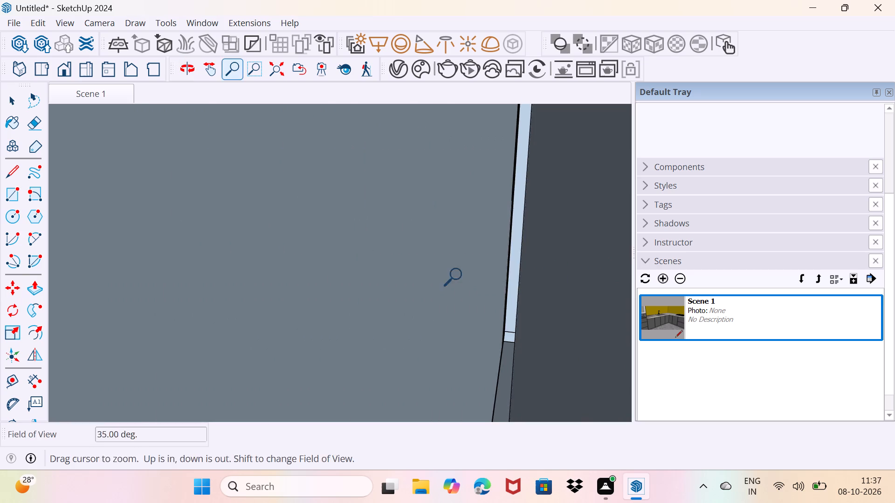
middle_click_drag(460, 275, 576, 262, "shift")
middle_click_drag(461, 277, 482, 248)
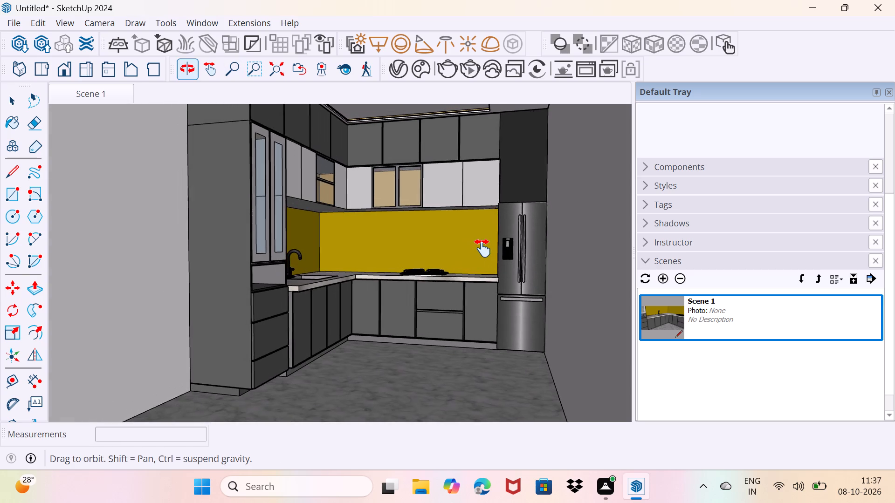
middle_click_drag(482, 248, 485, 254)
middle_click_drag(463, 313, 466, 307)
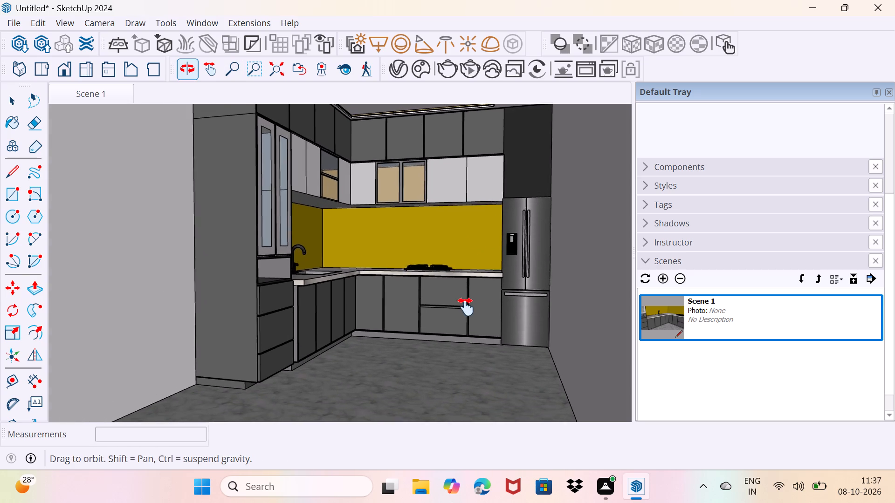
middle_click_drag(466, 307, 470, 349)
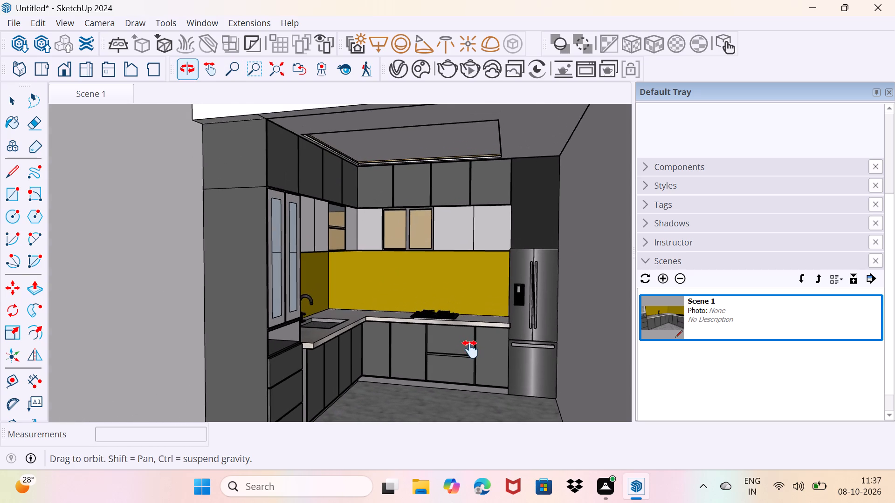
middle_click_drag(470, 349, 461, 352)
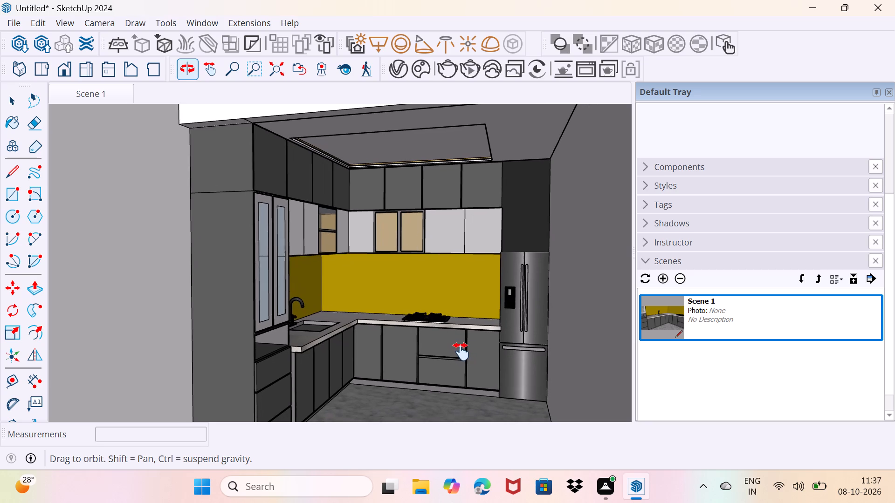
middle_click_drag(461, 352, 459, 339)
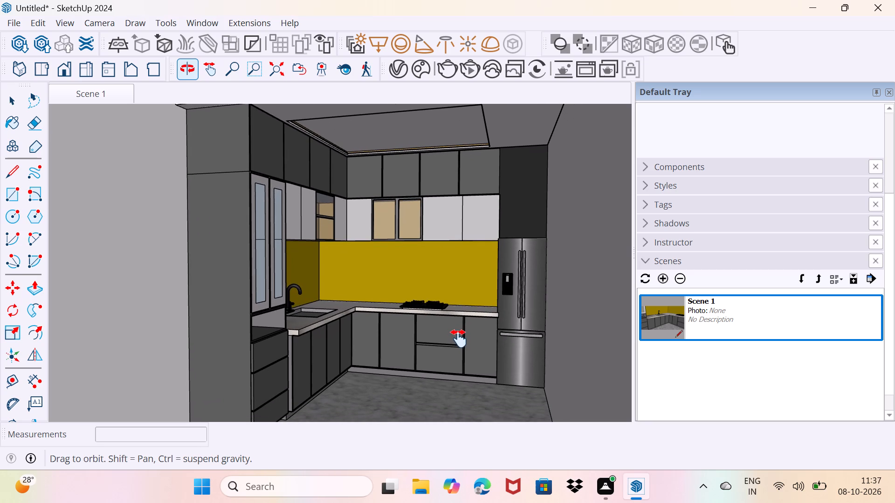
middle_click_drag(459, 339, 457, 326)
scroll(457, 326, "down", 1)
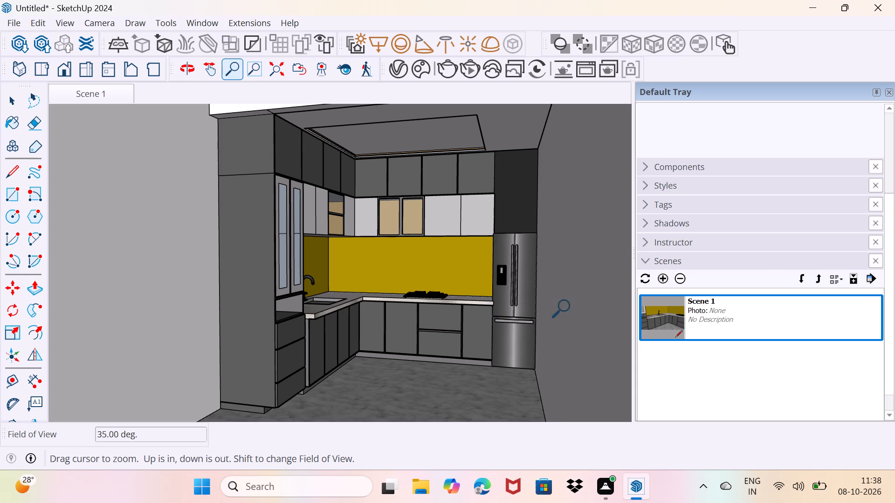
left_click(662, 279)
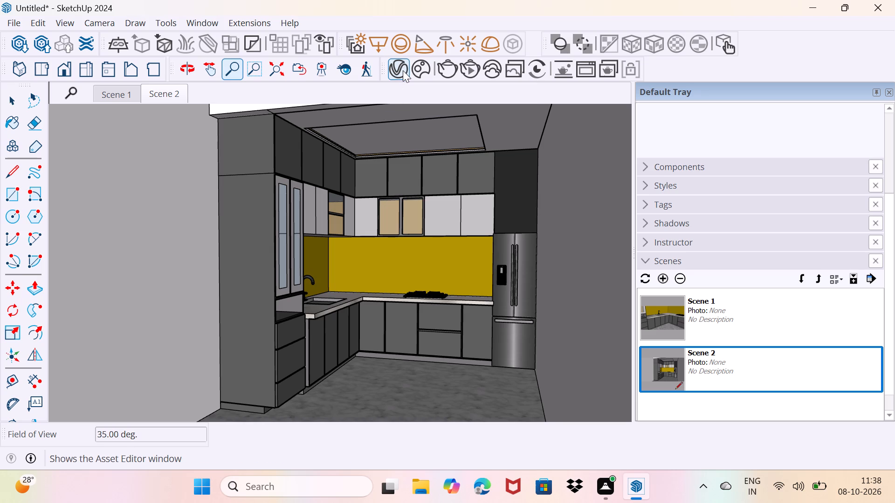
In the V-Ray render output settings, enable Safe Frame and set the aspect ratio to 4:3 - Picture.
left_click(403, 70)
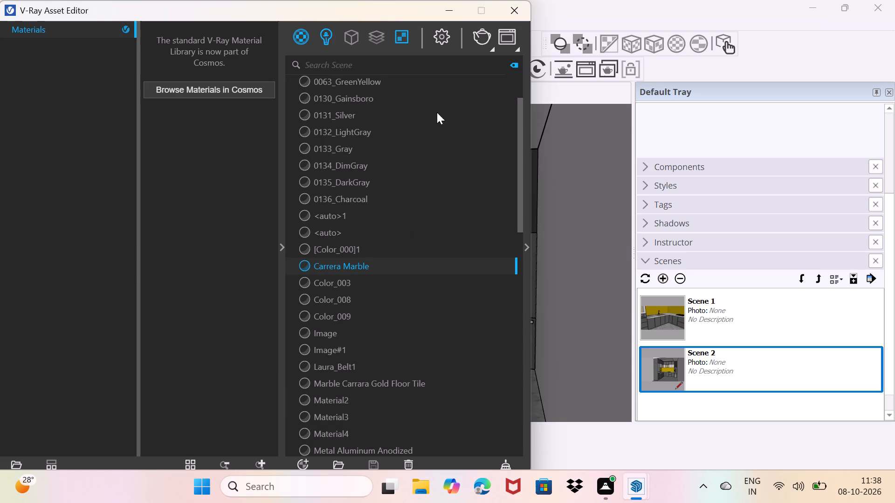
left_click(530, 245)
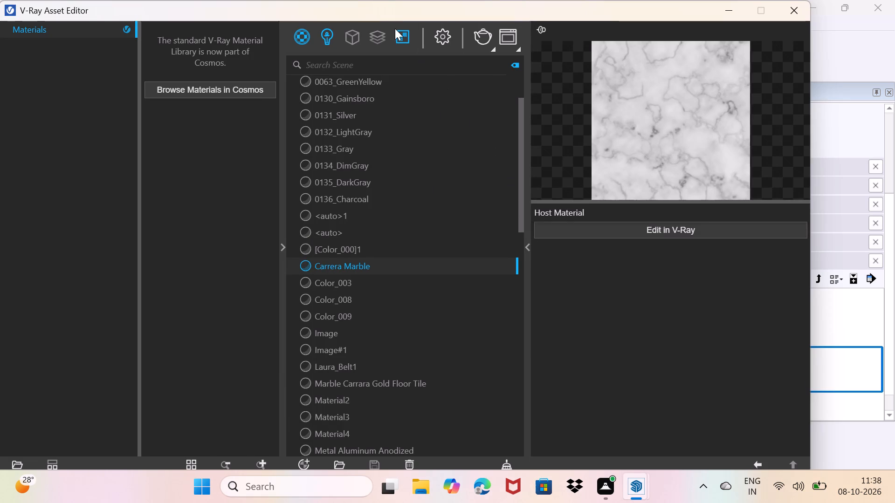
left_click(434, 38)
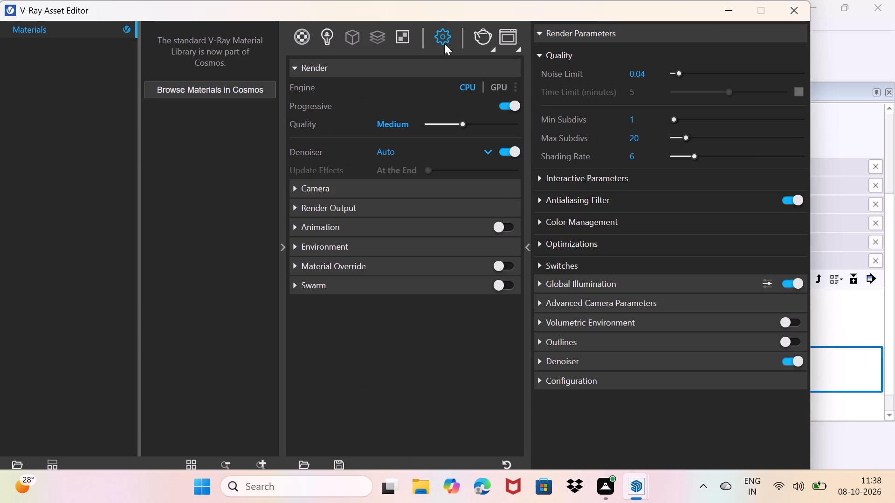
left_click(439, 182)
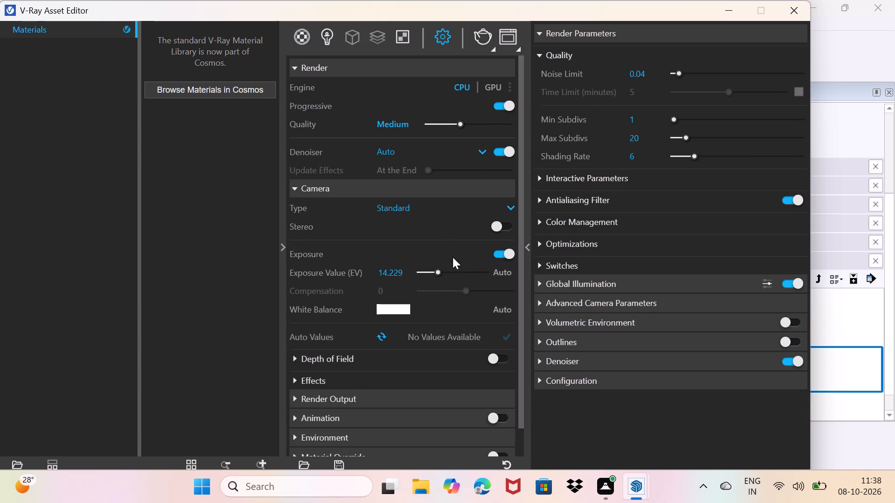
left_click(338, 401)
scroll(475, 400, "down", 3)
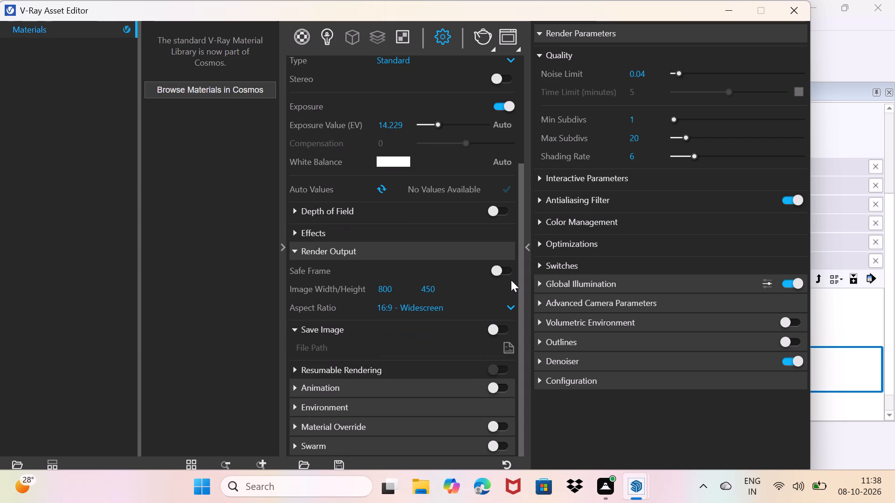
left_click(501, 273)
left_click(473, 308)
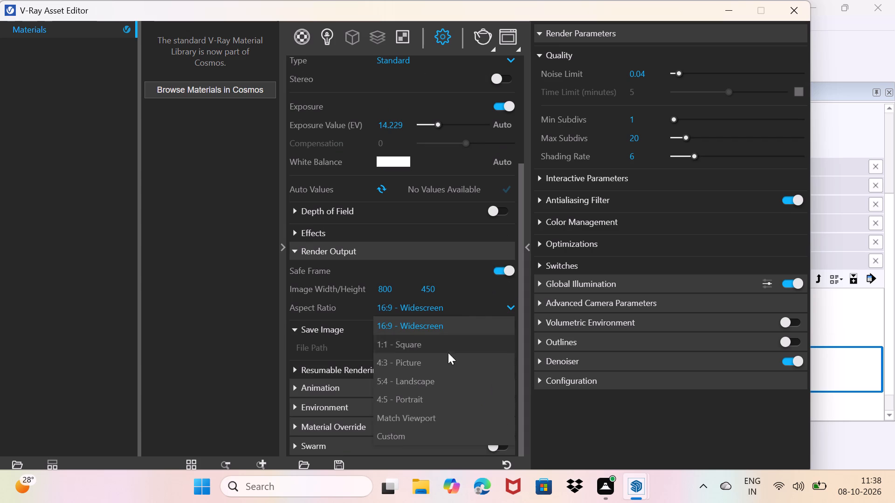
left_click(432, 361)
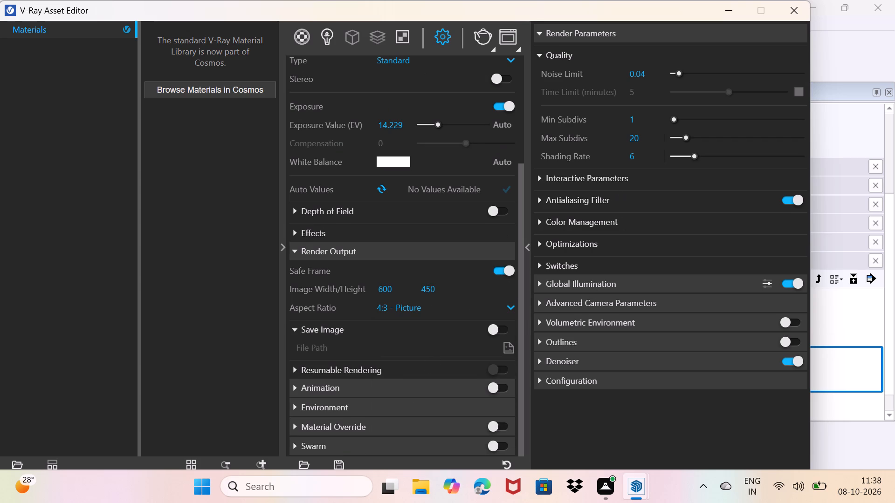
Set the render quality's Max Subdivs to 70.
left_click(649, 141)
key("BackSpace")
key("BackSpace")
type("70")
key("Return")
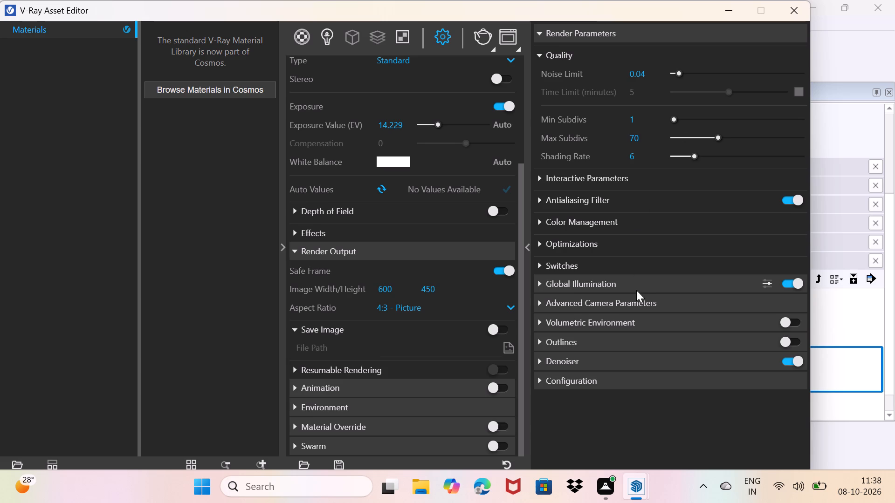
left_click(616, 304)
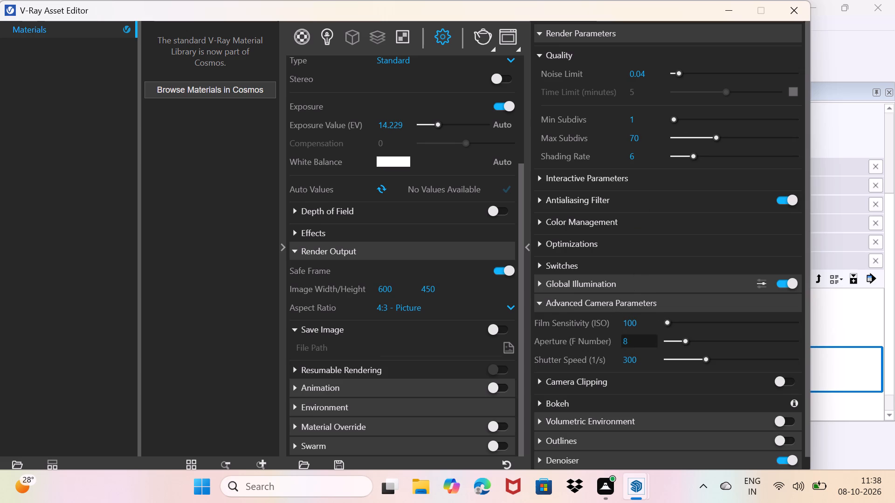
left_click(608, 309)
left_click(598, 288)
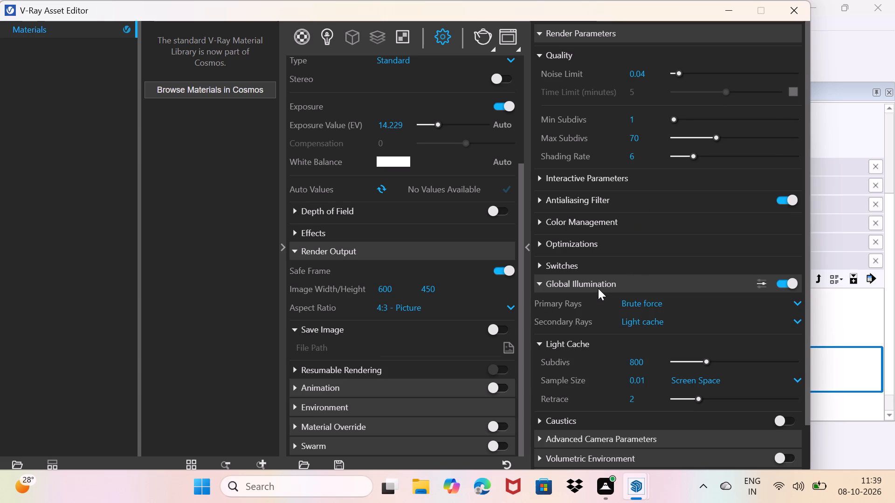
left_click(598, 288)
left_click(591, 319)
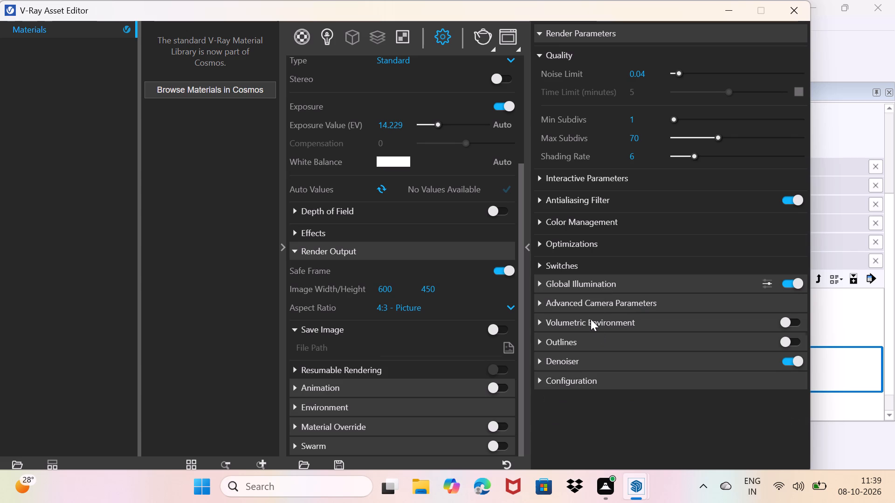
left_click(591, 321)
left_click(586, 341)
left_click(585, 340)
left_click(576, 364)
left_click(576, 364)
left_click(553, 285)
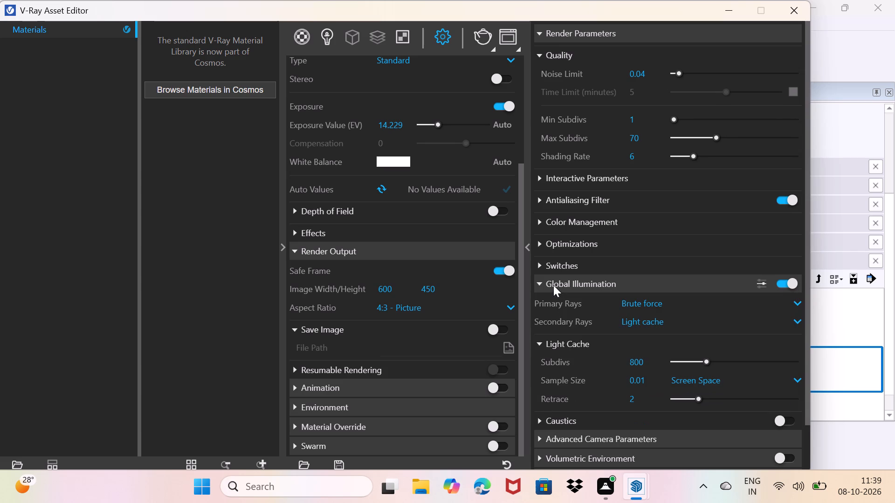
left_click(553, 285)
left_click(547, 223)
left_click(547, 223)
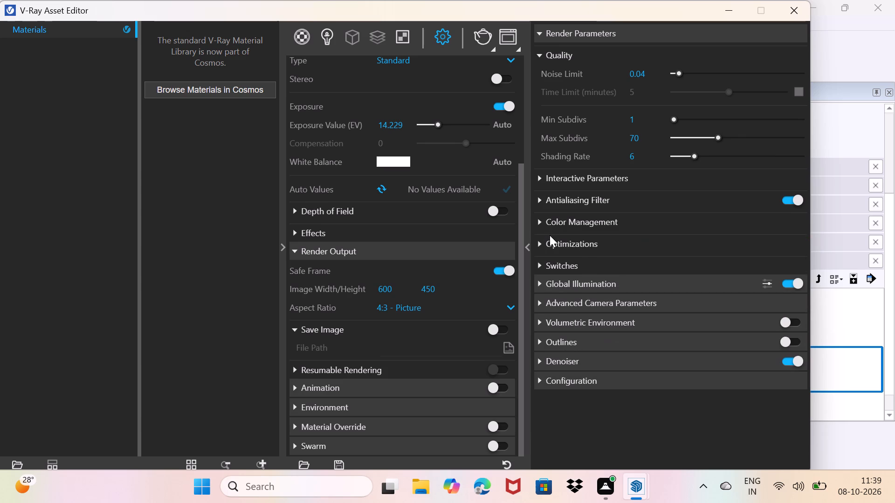
In the render optimizations, set the Opacity Depth to 70.
left_click(550, 239)
left_click(647, 303)
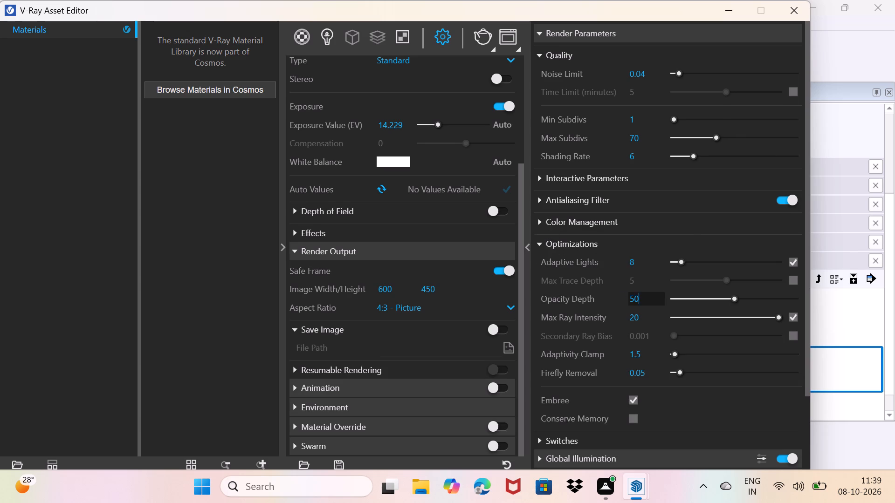
key("BackSpace")
key("BackSpace")
type("70")
key("Return")
Set the render quality's Noise Limit to 0.06.
scroll(647, 303, "down", 3)
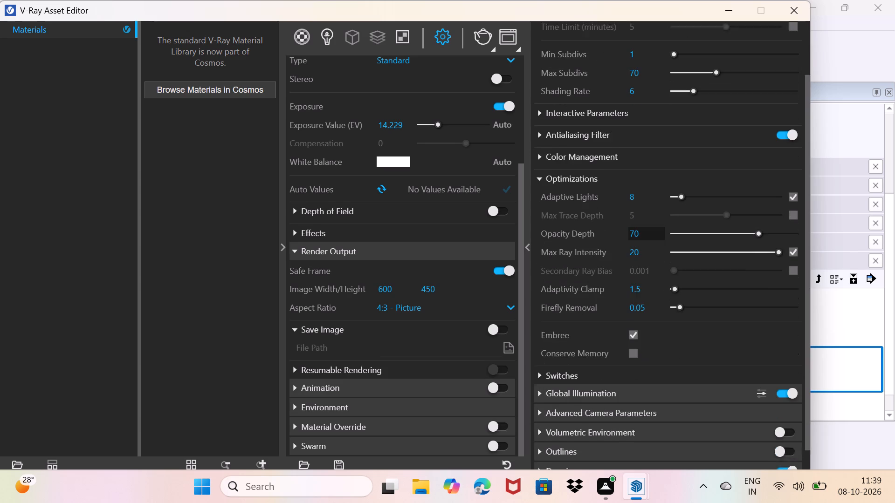
scroll(647, 303, "down", 3)
scroll(647, 303, "up", 4)
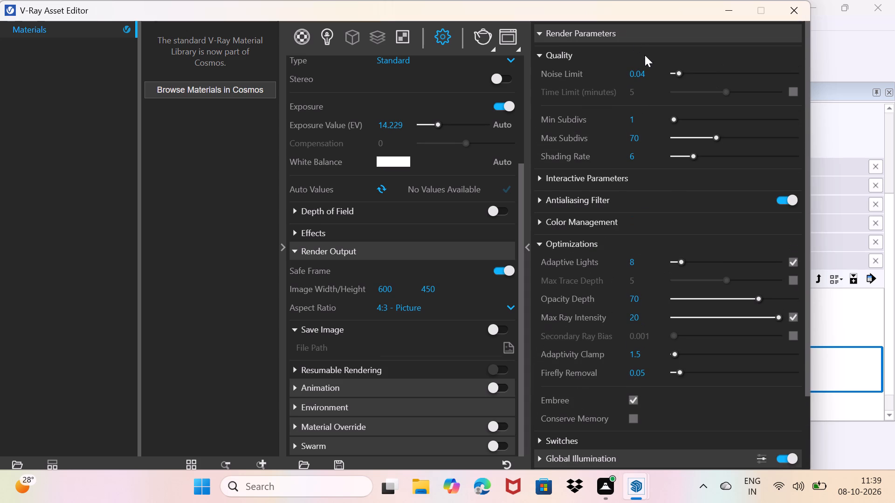
left_click(646, 70)
key("BackSpace")
key("6")
key("Return")
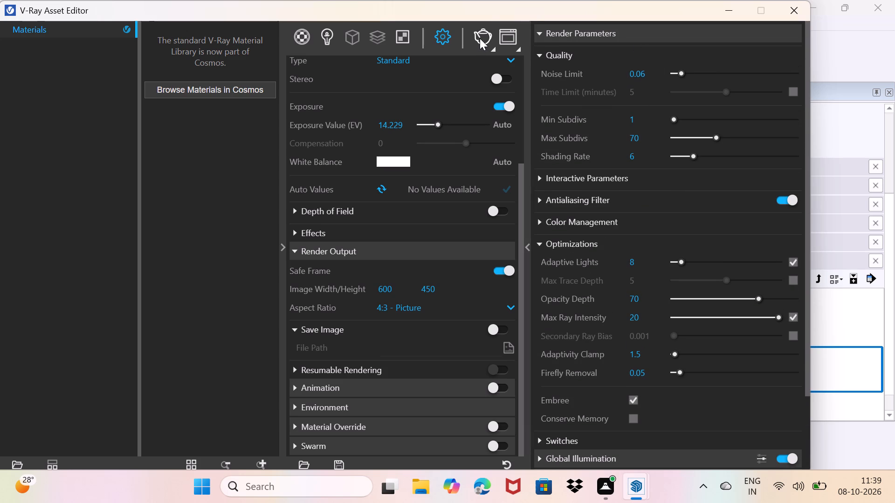
Start a test render of the framed kitchen view.
left_click(480, 38)
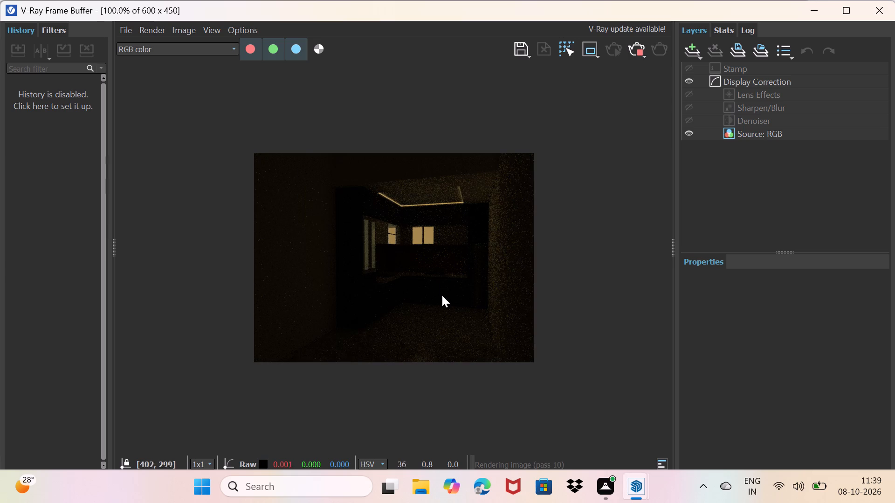
Add a Filmic tonemap correction layer with shoulder strength about 0.62, linear strength about 0.88 and linear angle about 0.99.
left_click(690, 54)
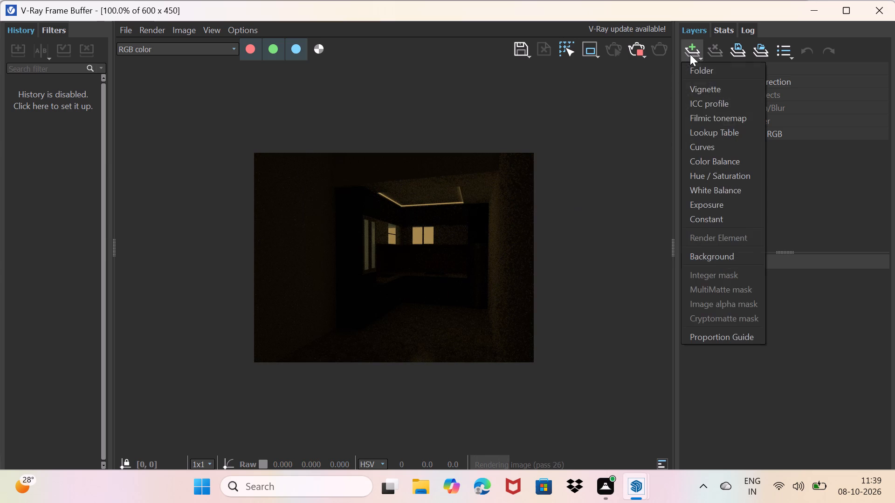
left_click(704, 119)
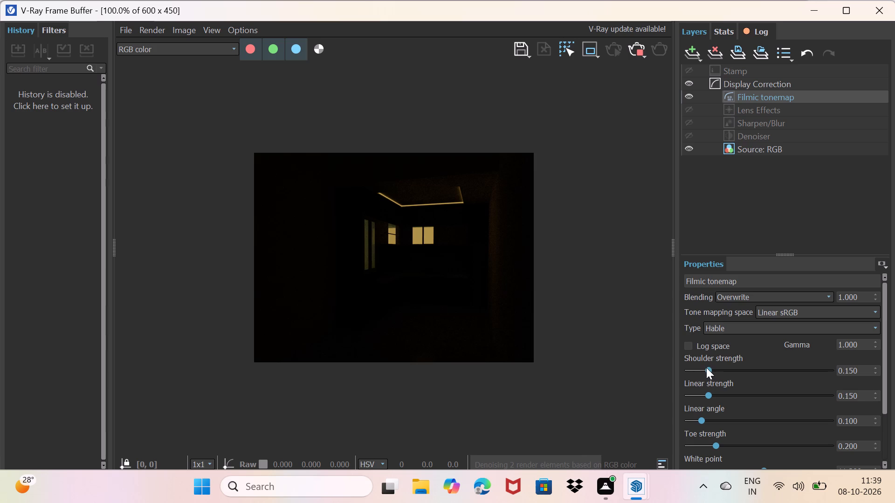
left_click_drag(706, 368, 776, 368)
left_click_drag(707, 394, 769, 392)
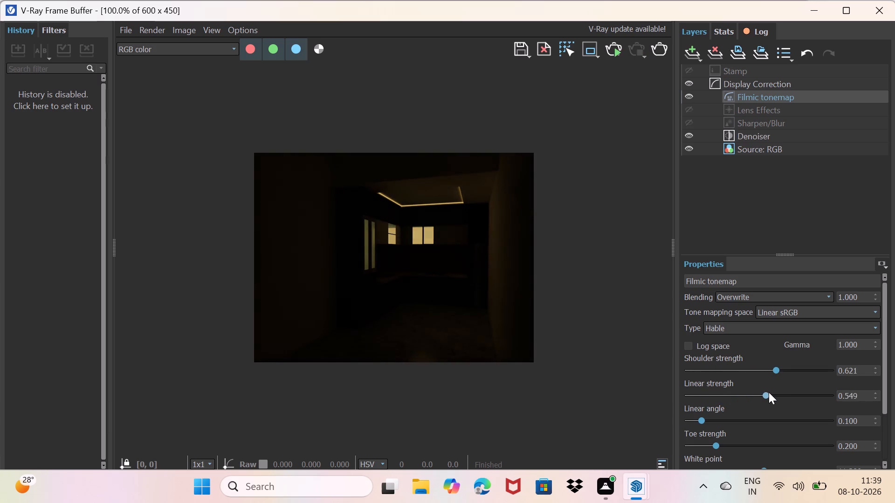
left_click_drag(769, 392, 813, 394)
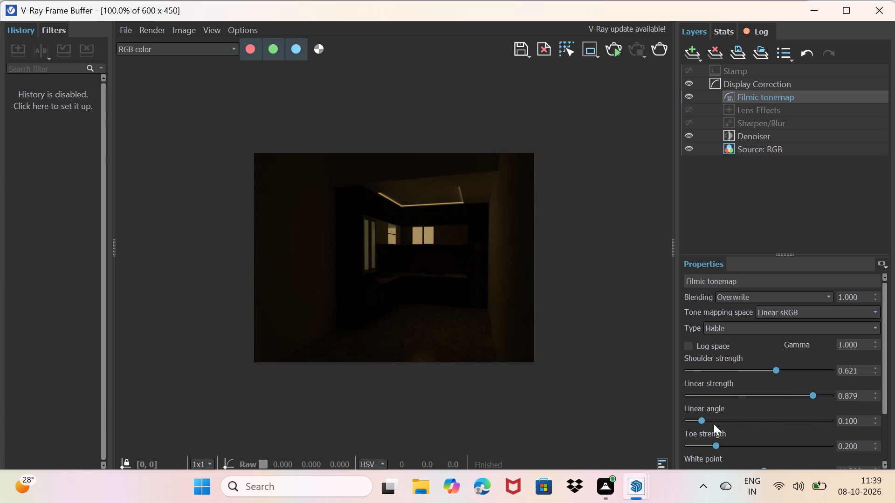
left_click_drag(703, 419, 804, 419)
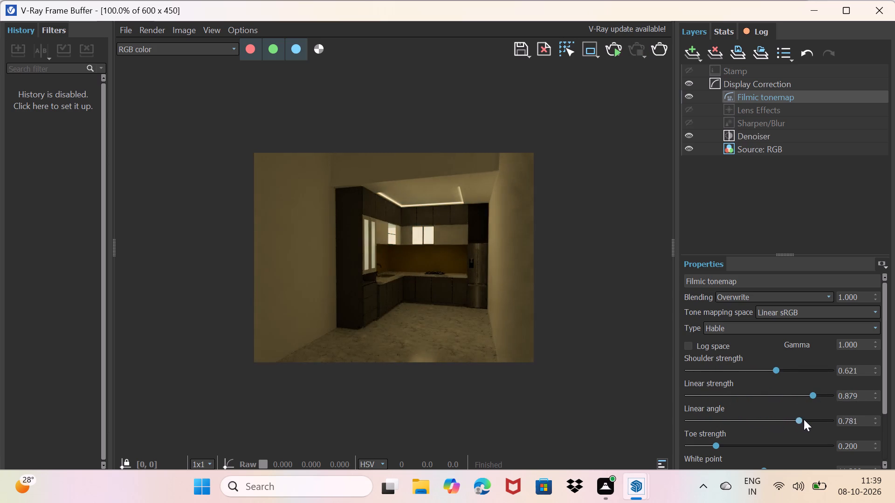
left_click_drag(804, 419, 828, 425)
Lower the Filmic tonemap's toe strength to about 0.06, check the rendered image, and close the frame buffer.
left_click_drag(715, 444, 735, 451)
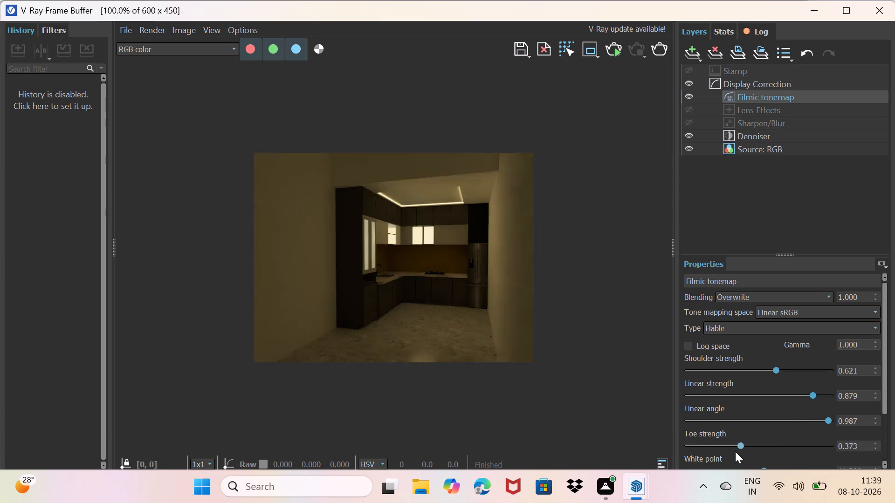
left_click_drag(735, 451, 692, 451)
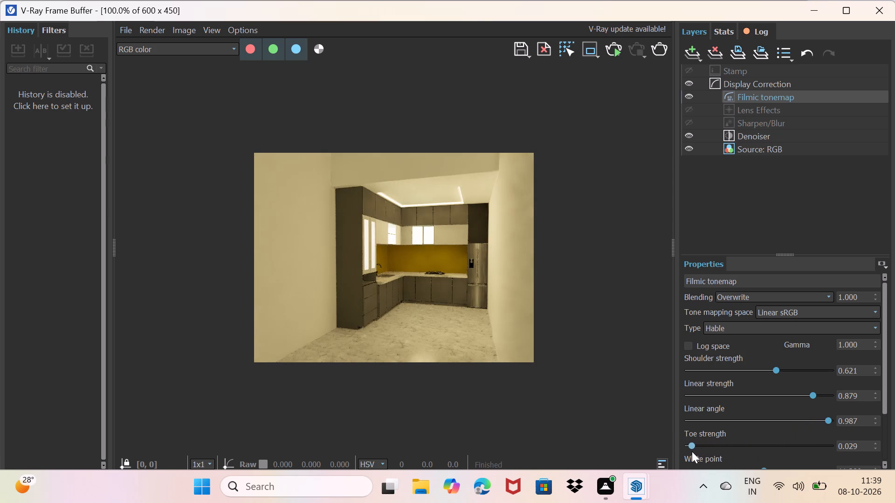
left_click_drag(692, 451, 690, 452)
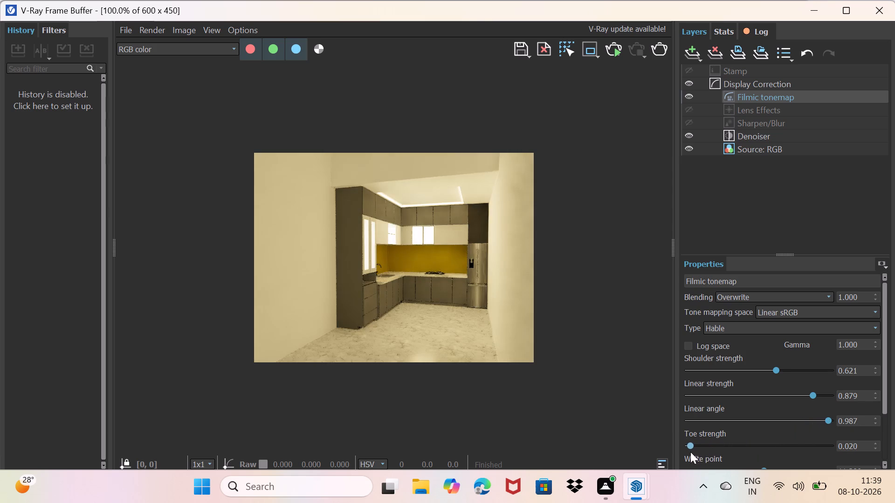
left_click_drag(690, 452, 696, 452)
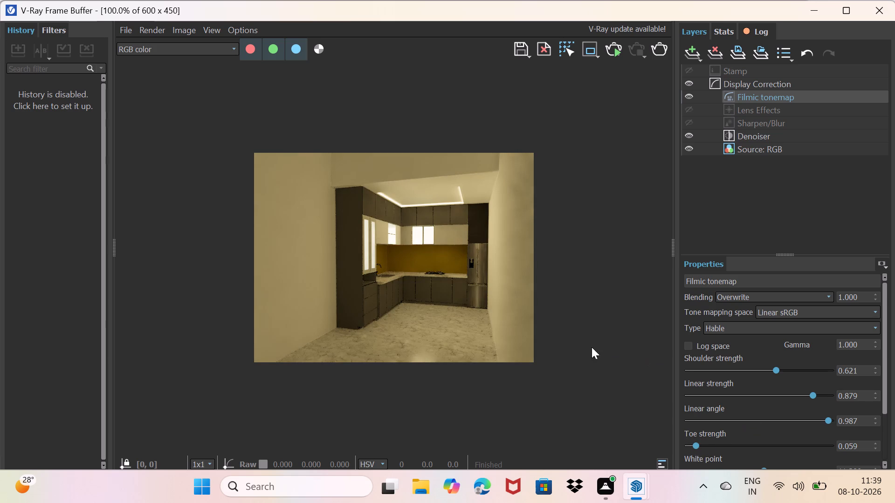
scroll(427, 259, "up", 4)
scroll(427, 259, "down", 5)
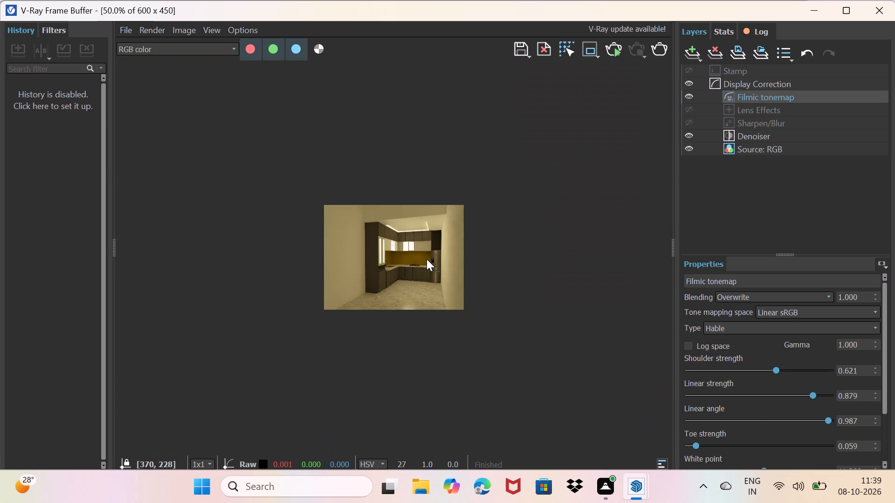
scroll(427, 259, "up", 2)
scroll(427, 259, "down", 1)
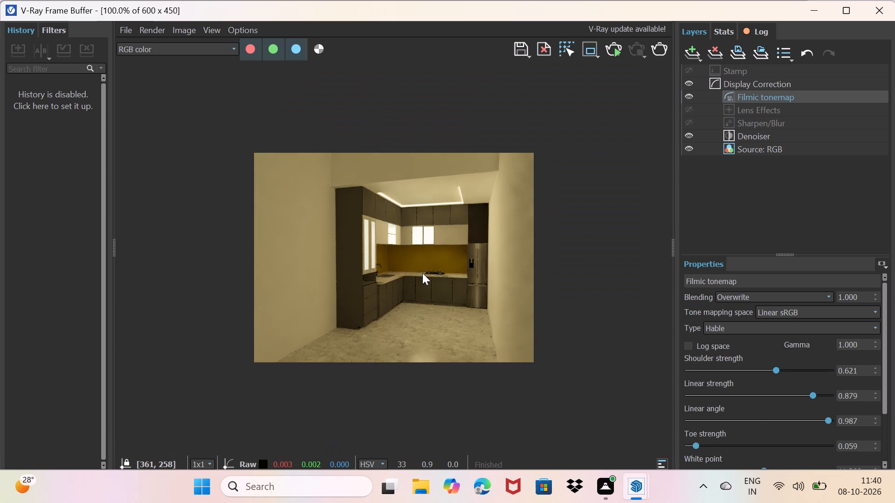
middle_click_drag(451, 255, 437, 285)
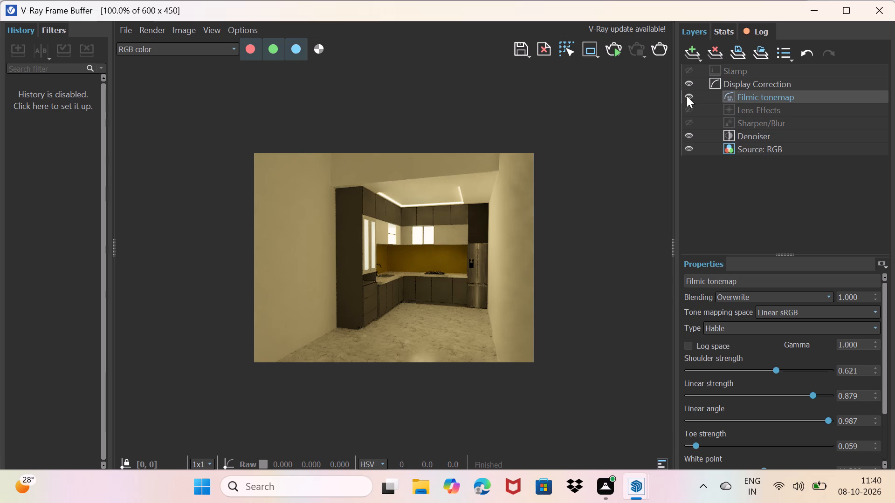
left_click(894, 7)
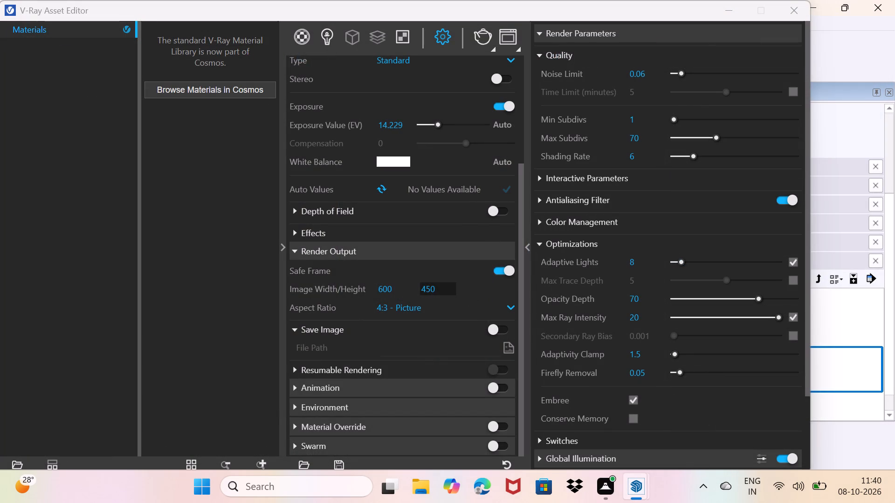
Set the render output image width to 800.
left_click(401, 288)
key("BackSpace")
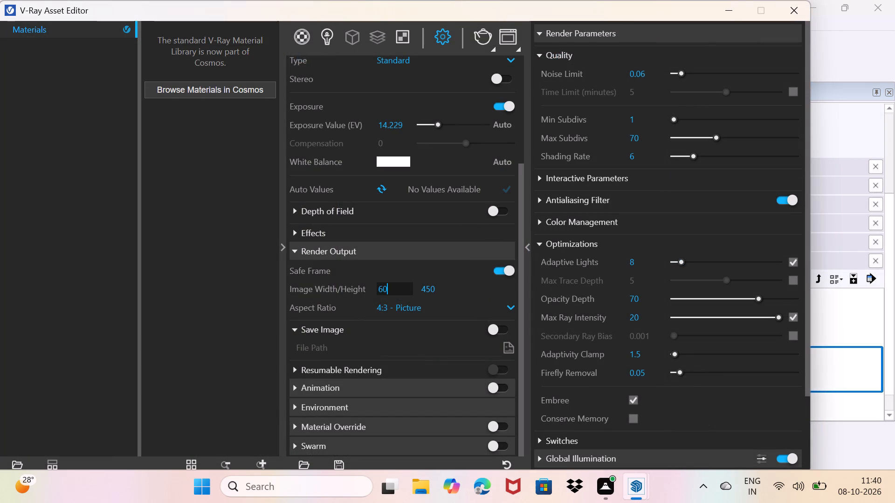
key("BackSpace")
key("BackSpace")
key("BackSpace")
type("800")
Set the camera's Exposure Value (EV) to about 13.48.
left_click(440, 124)
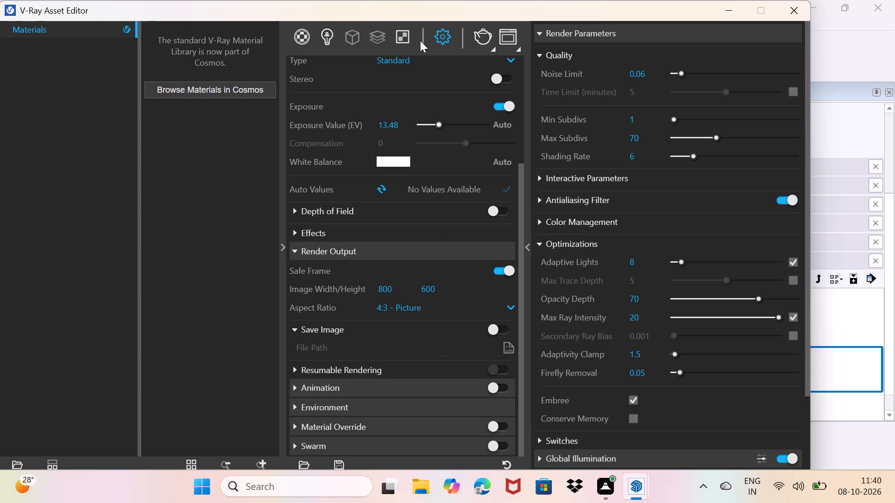
Set the render output image width to 1200.
left_click(395, 290)
key("BackSpace")
key("BackSpace")
key("BackSpace")
key("BackSpace")
key("BackSpace")
type("1200")
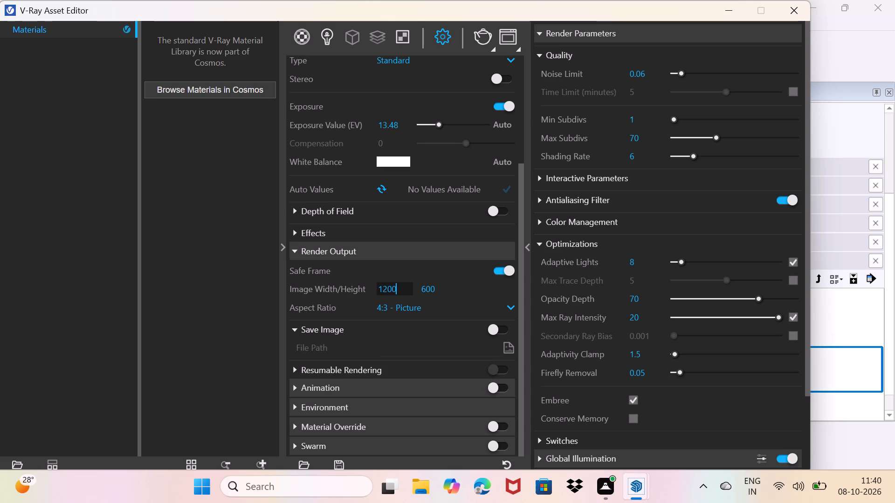
Render the kitchen view again with the larger output size and new exposure.
left_click(480, 47)
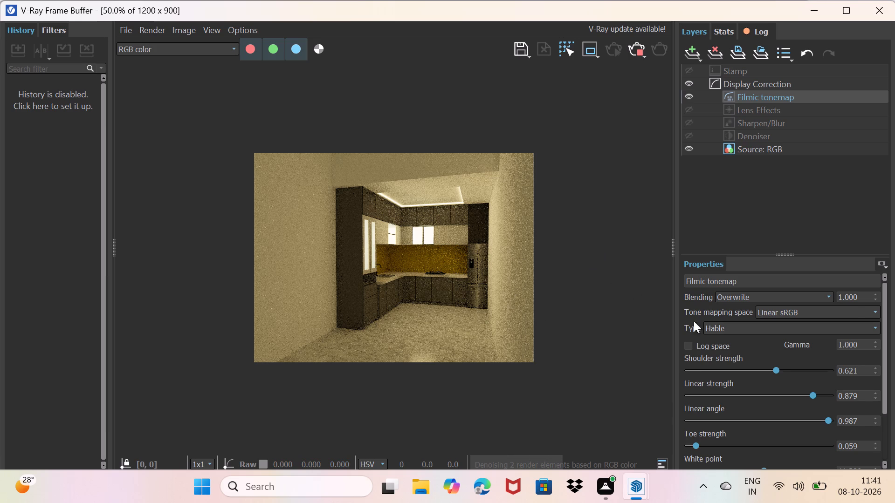
Adjust the Filmic tonemap's white point to about 8.27 and its toe strength to about 0.19.
scroll(695, 322, "down", 4)
scroll(714, 337, "up", 5)
scroll(714, 337, "down", 5)
scroll(714, 337, "up", 6)
scroll(714, 337, "down", 6)
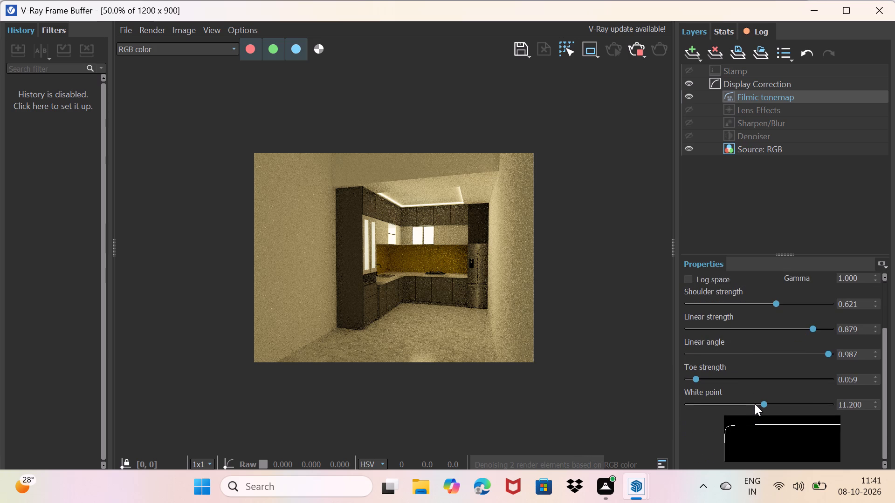
left_click_drag(764, 402, 805, 402)
left_click_drag(805, 402, 742, 406)
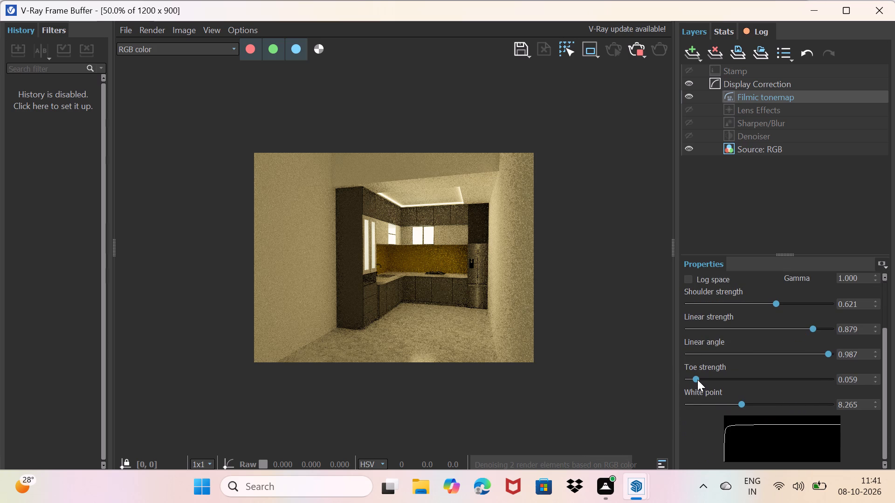
left_click_drag(697, 380, 715, 384)
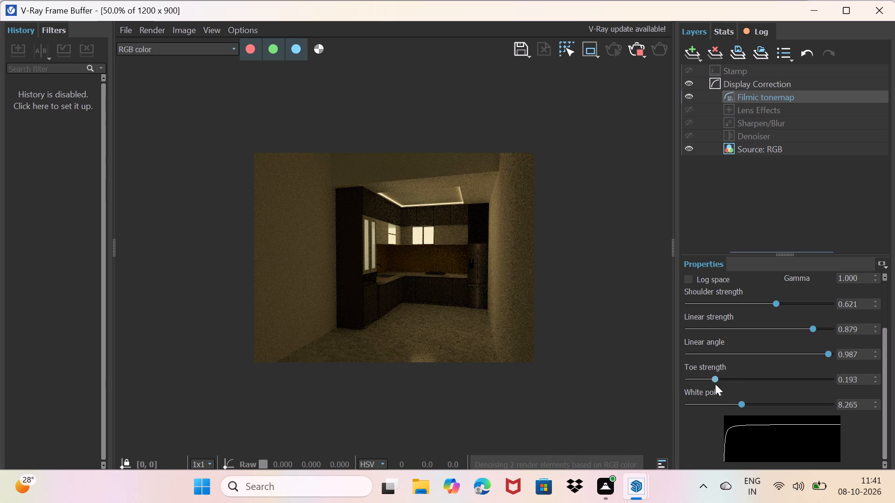
Lower the Filmic tonemap's toe strength to about 0.085.
left_click_drag(715, 384, 700, 385)
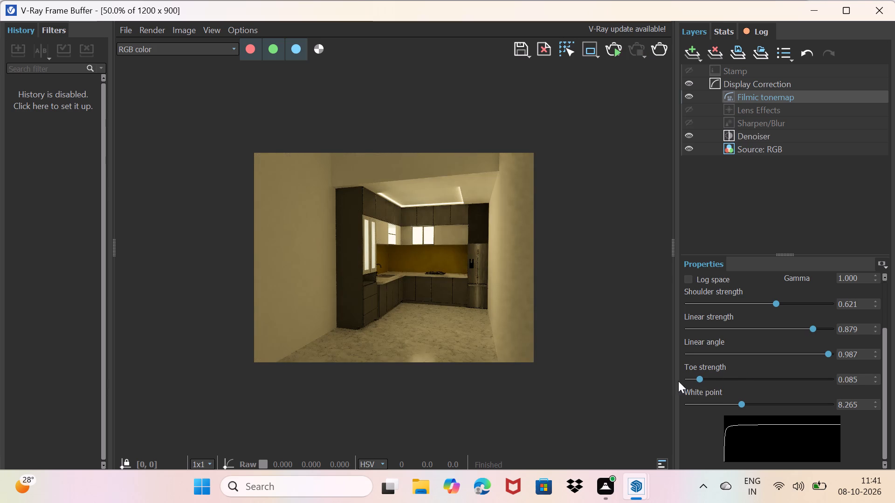
Inspect the finished kitchen render both up close and as a whole.
scroll(418, 290, "up", 3)
scroll(418, 290, "down", 5)
scroll(418, 290, "up", 3)
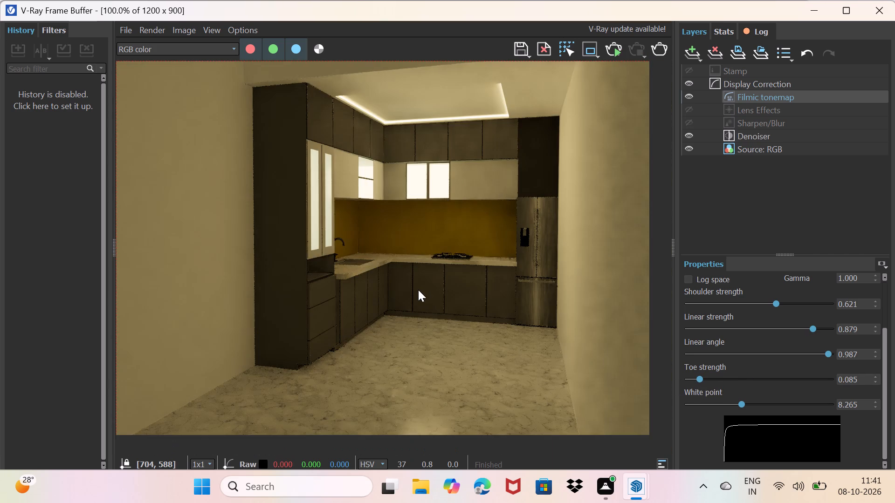
scroll(418, 290, "down", 1)
scroll(418, 290, "up", 1)
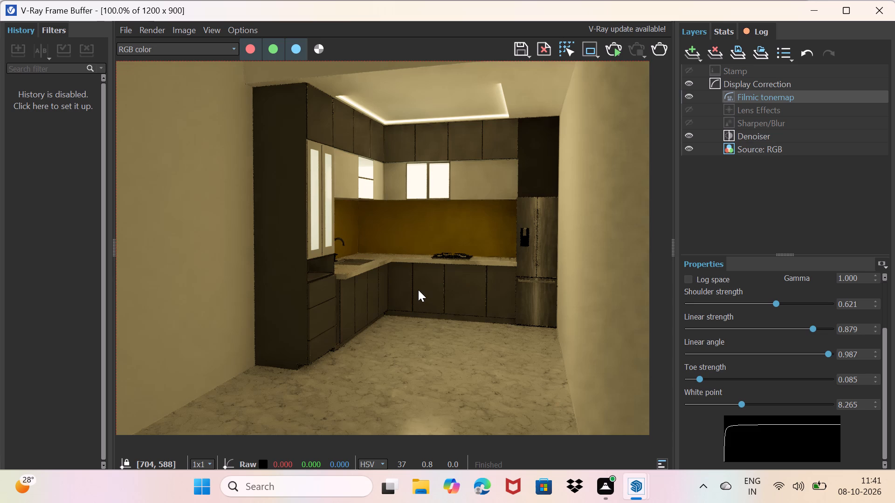
scroll(418, 290, "down", 2)
scroll(418, 290, "up", 1)
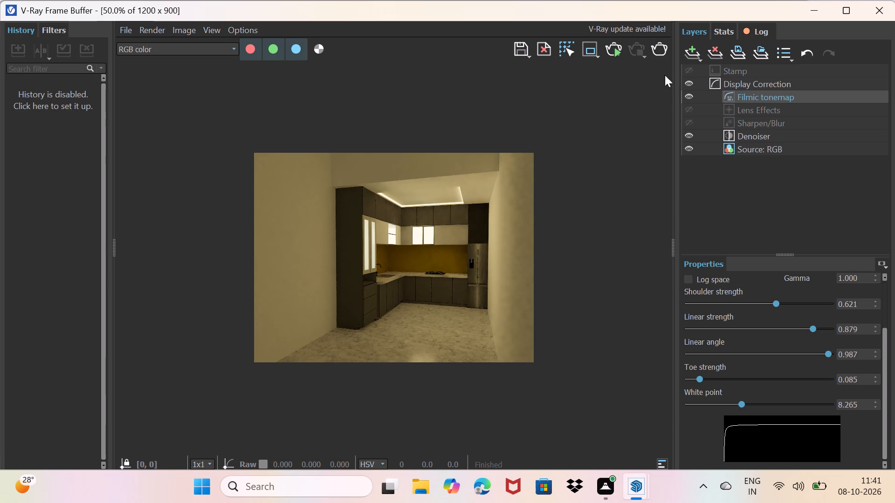
Add a Vignette layer above the Filmic tonemap, plus a folder containing a Vignette and an ICC profile layer.
left_click(685, 59)
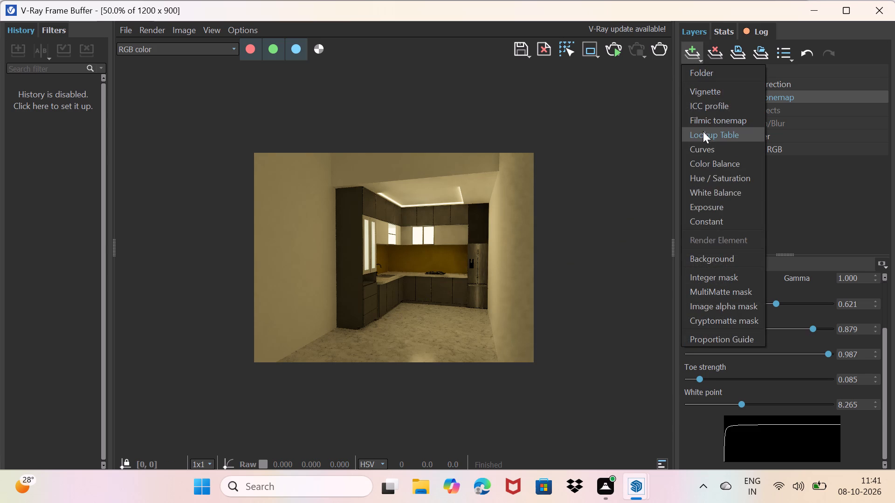
left_click(706, 88)
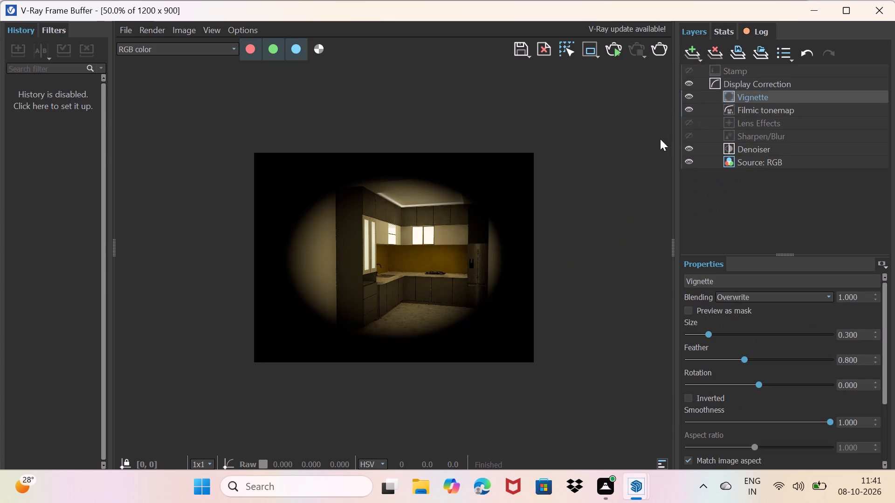
left_click(692, 48)
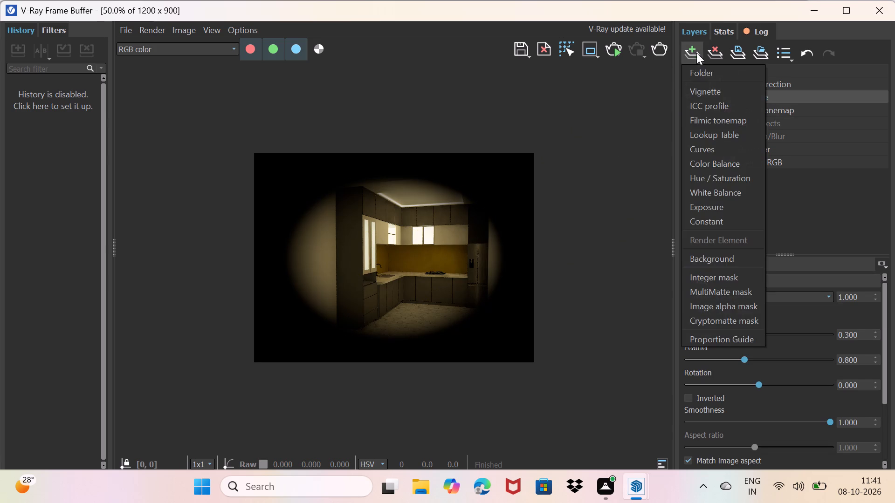
left_click(701, 75)
left_click(698, 52)
left_click(703, 88)
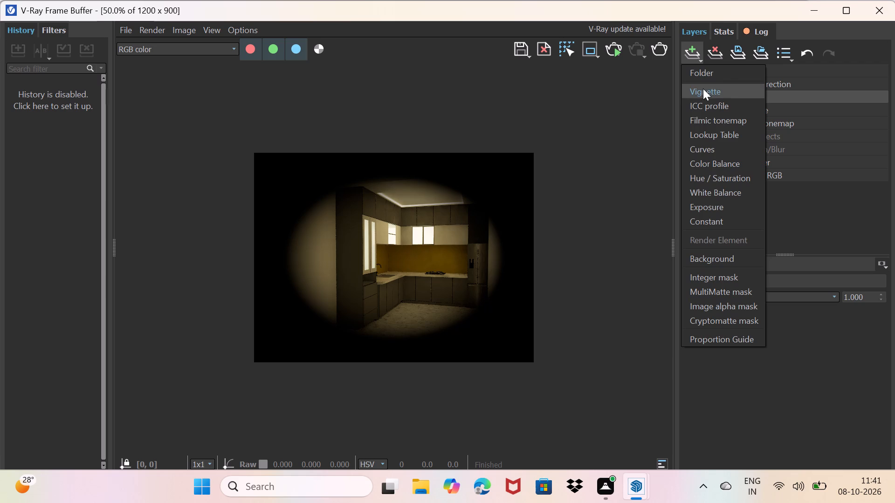
left_click(690, 48)
left_click(708, 101)
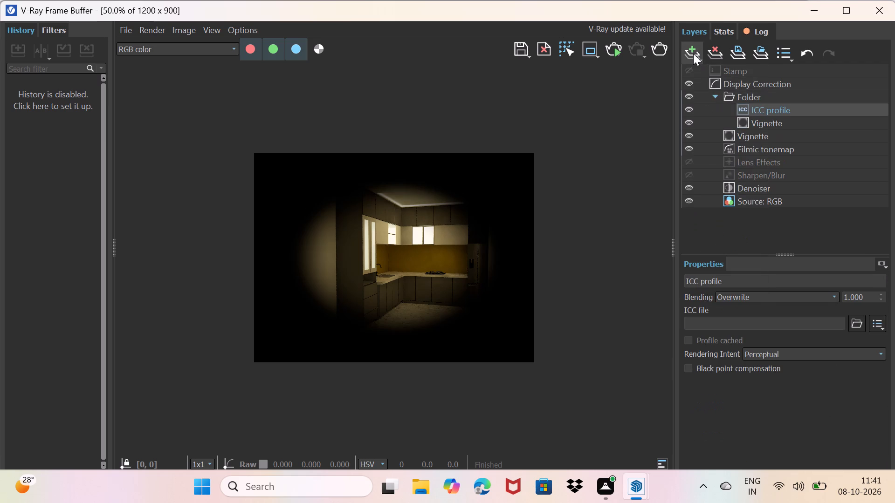
Add a Filmic tonemap layer inside the folder and set its shoulder strength and linear strength to 1.000.
left_click(693, 54)
left_click(717, 121)
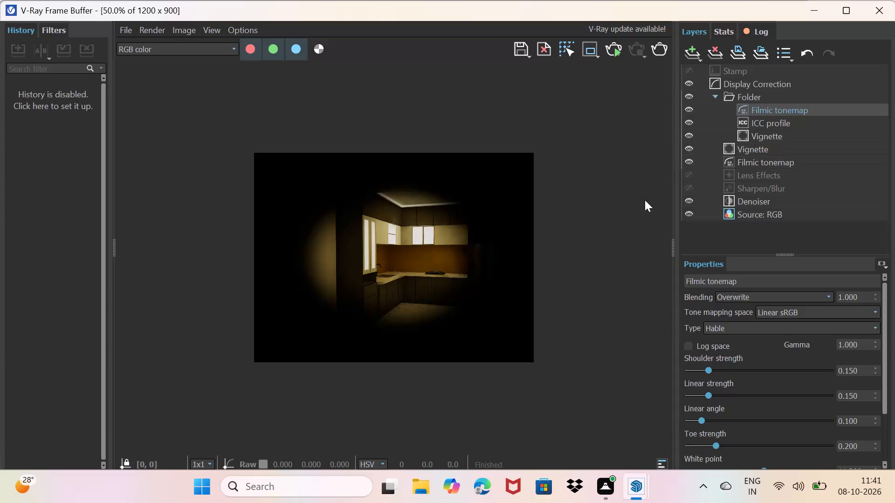
left_click_drag(708, 367, 758, 368)
left_click_drag(712, 369, 833, 362)
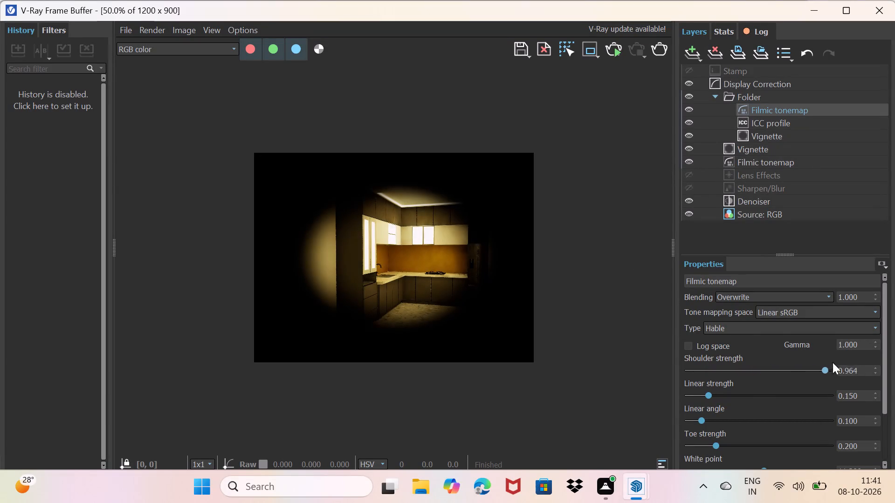
left_click_drag(833, 362, 860, 361)
left_click_drag(706, 392, 798, 392)
left_click_drag(798, 392, 862, 407)
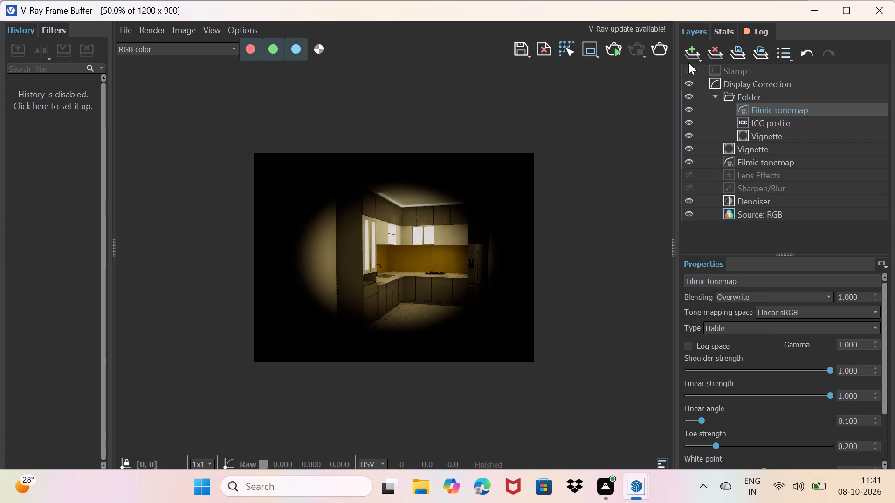
Add another Vignette layer above the folder's Filmic tonemap and a nested folder above that Vignette.
left_click(695, 51)
left_click(704, 95)
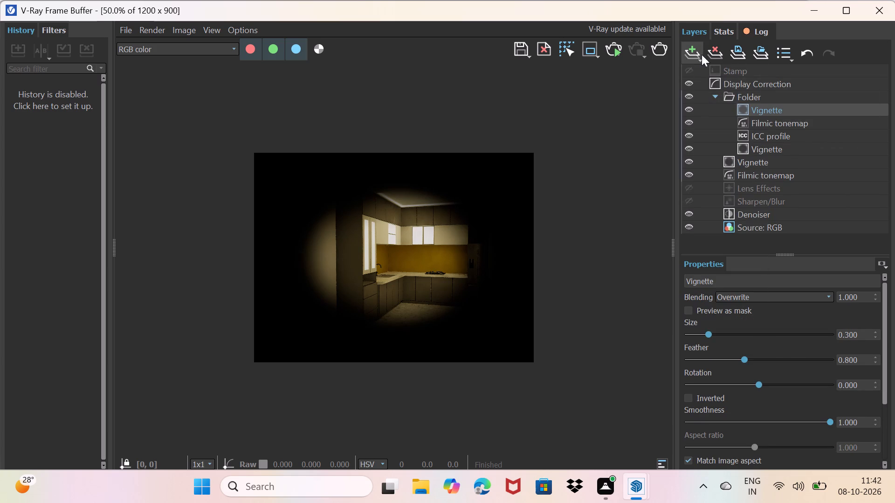
left_click(690, 54)
left_click(696, 82)
left_click(695, 47)
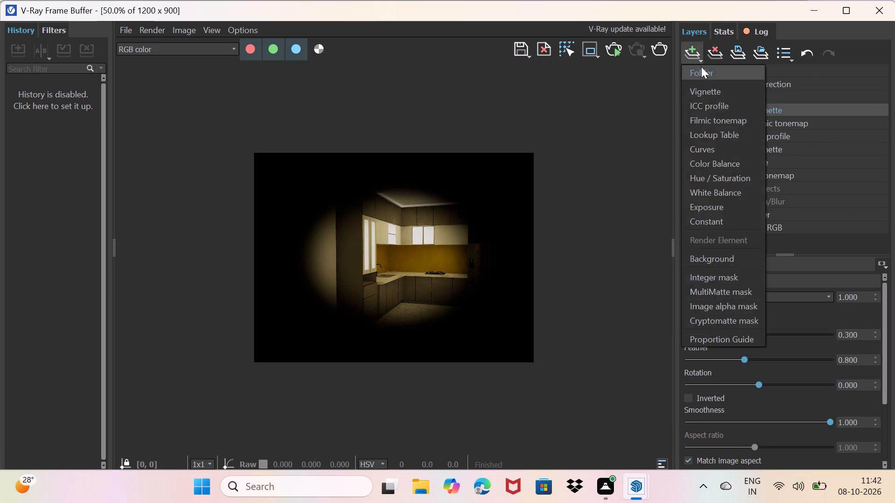
left_click(701, 67)
Add a Filmic tonemap in the nested folder with shoulder strength 1.000, linear strength 1.000 and linear angle 0.000.
left_click(685, 54)
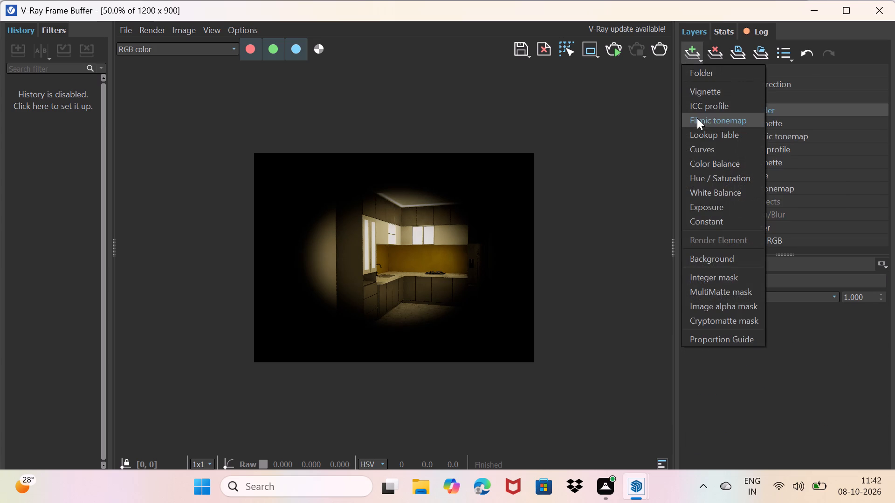
left_click(699, 122)
left_click_drag(710, 371, 730, 372)
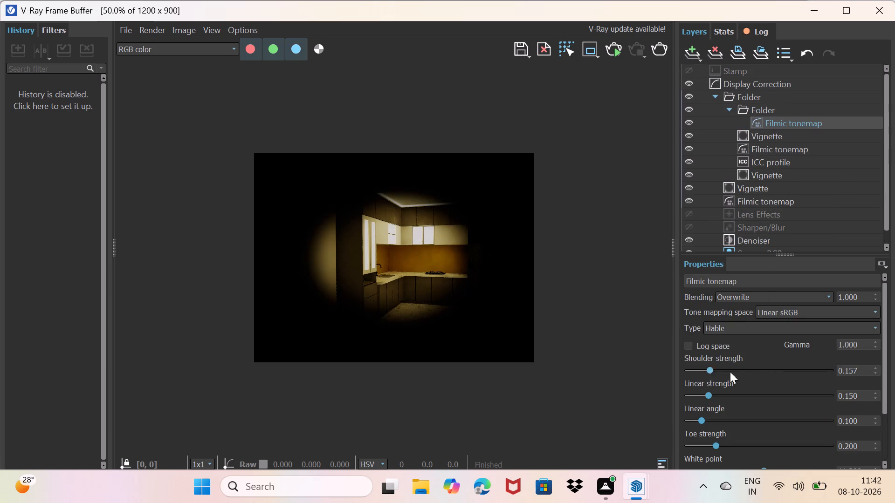
left_click_drag(730, 372, 849, 369)
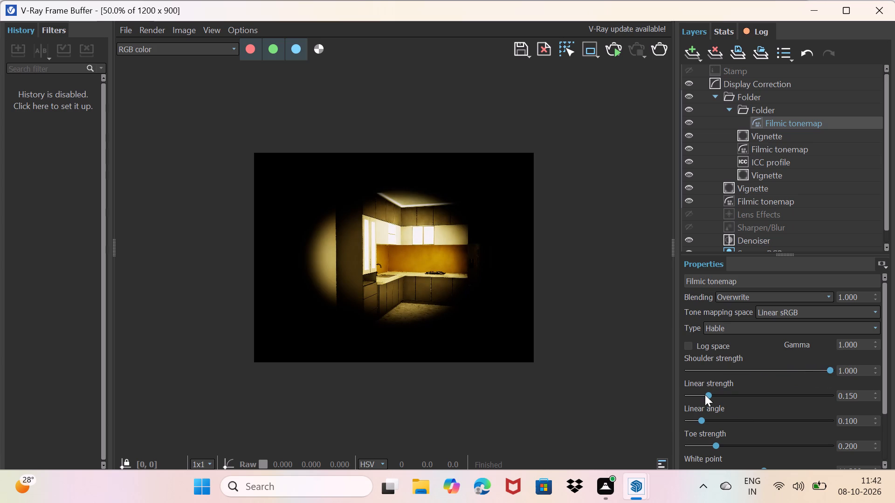
left_click_drag(705, 394, 894, 400)
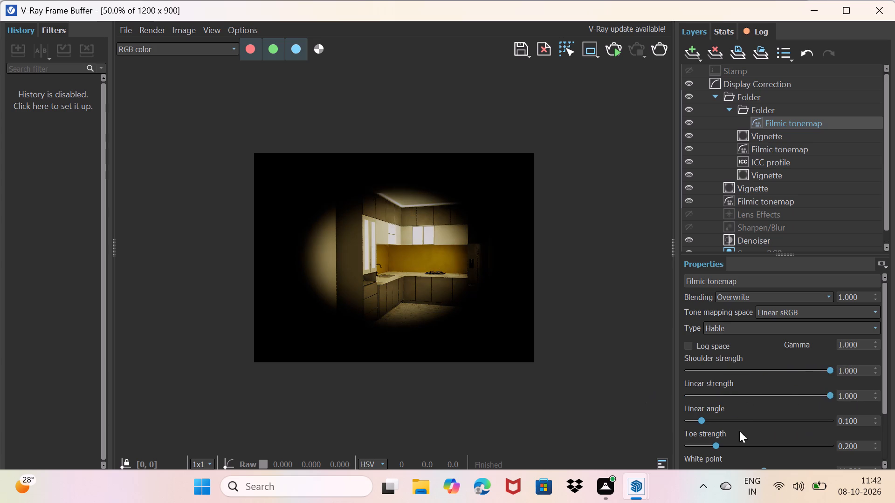
left_click_drag(703, 418, 695, 411)
left_click_drag(695, 411, 670, 403)
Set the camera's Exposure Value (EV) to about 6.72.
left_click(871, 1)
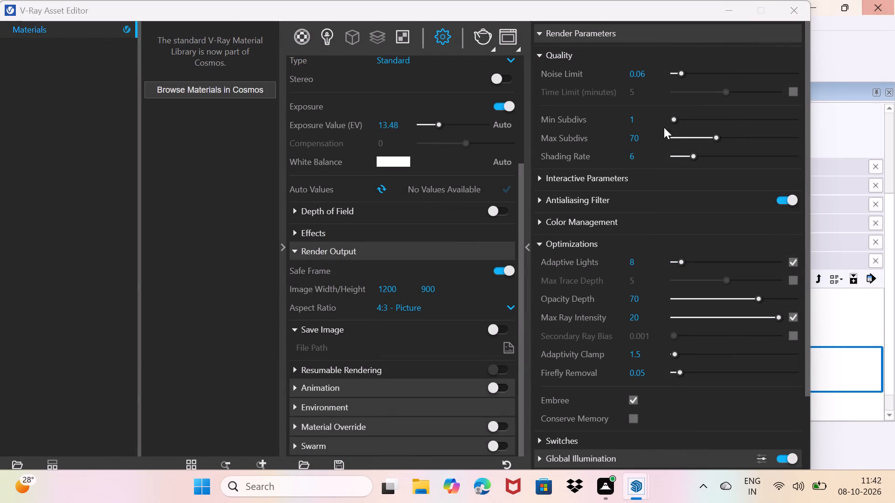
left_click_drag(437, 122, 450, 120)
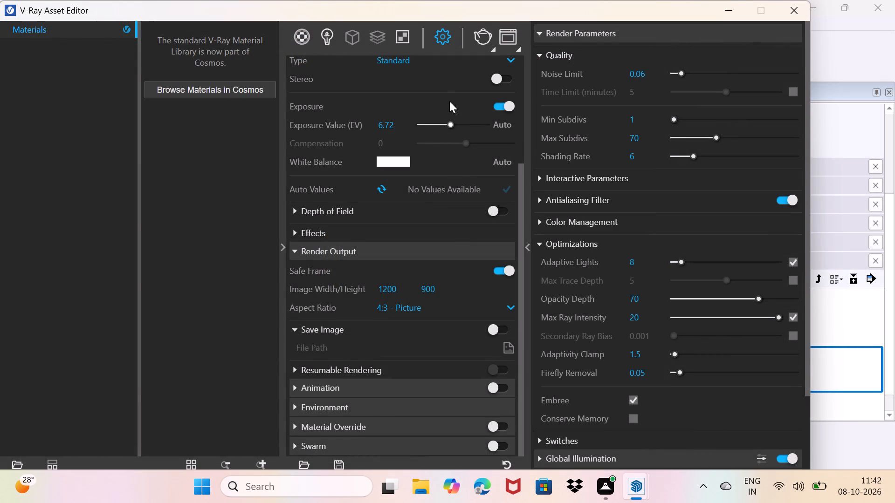
Set the render quality to Medium+.
scroll(447, 96, "up", 4)
left_click(460, 122)
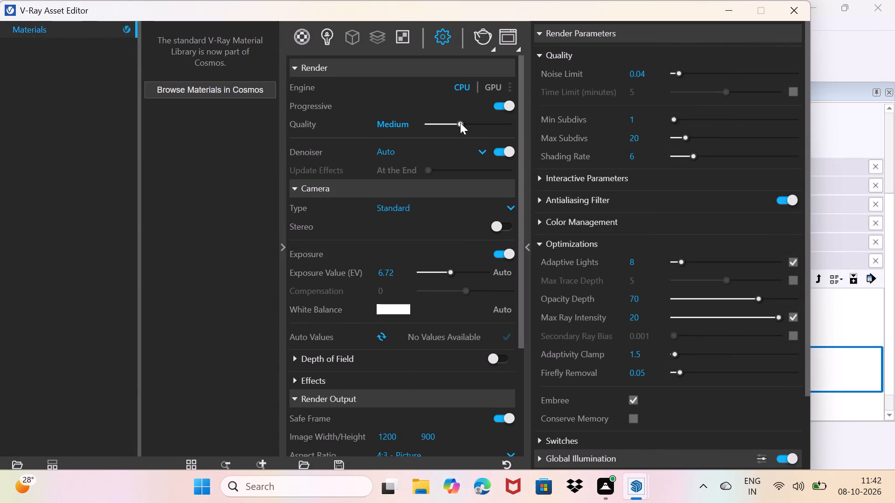
left_click(467, 120)
left_click(450, 122)
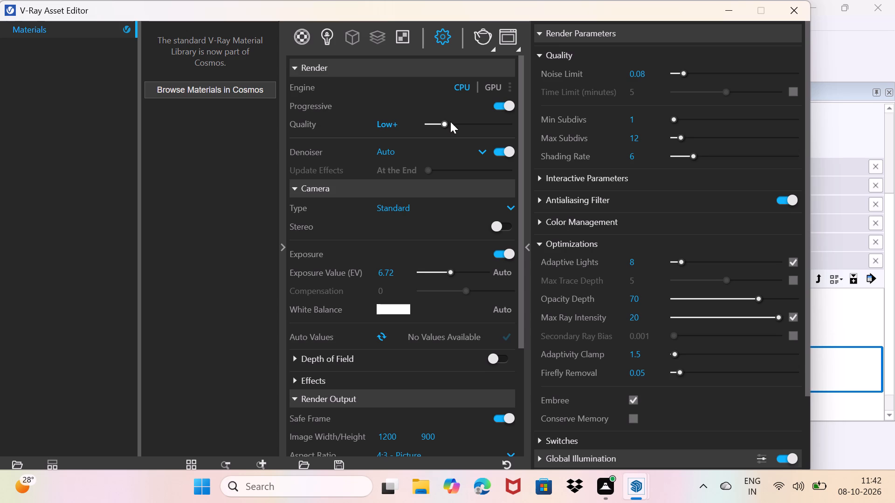
left_click(444, 122)
left_click(475, 119)
left_click(478, 124)
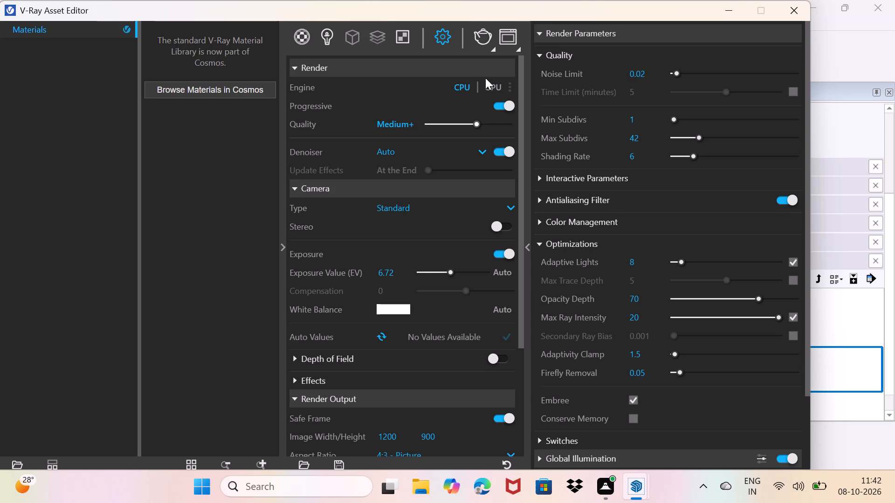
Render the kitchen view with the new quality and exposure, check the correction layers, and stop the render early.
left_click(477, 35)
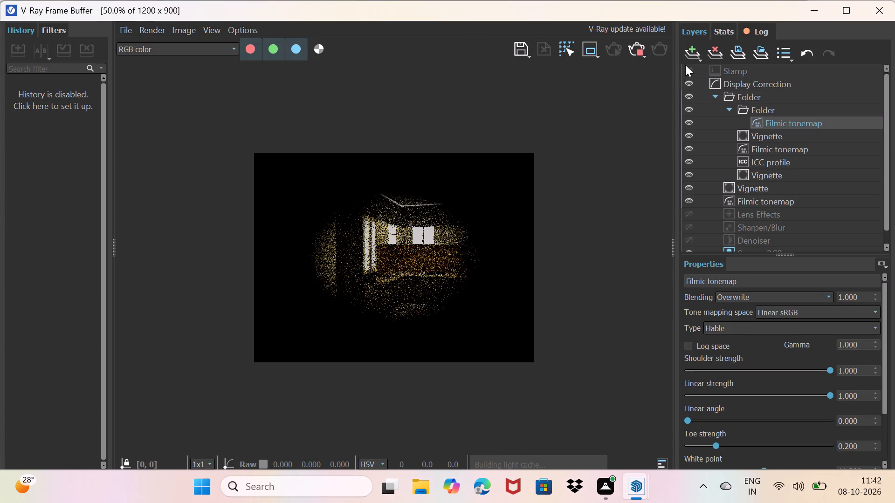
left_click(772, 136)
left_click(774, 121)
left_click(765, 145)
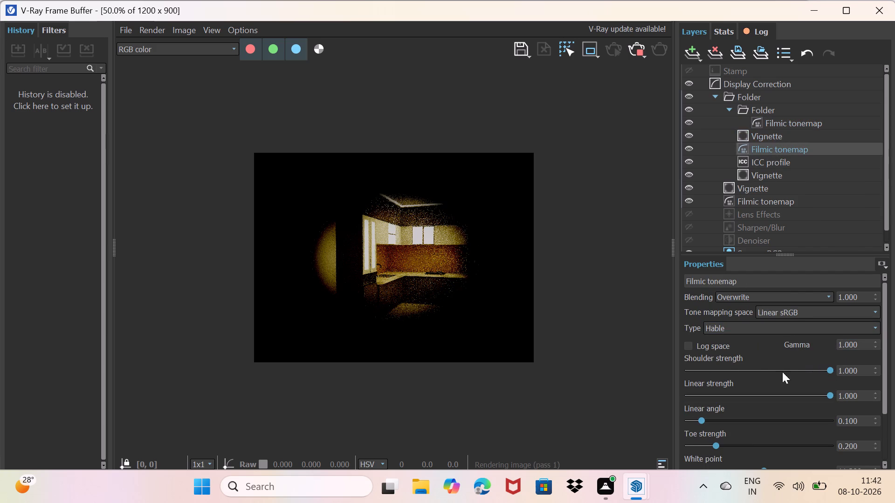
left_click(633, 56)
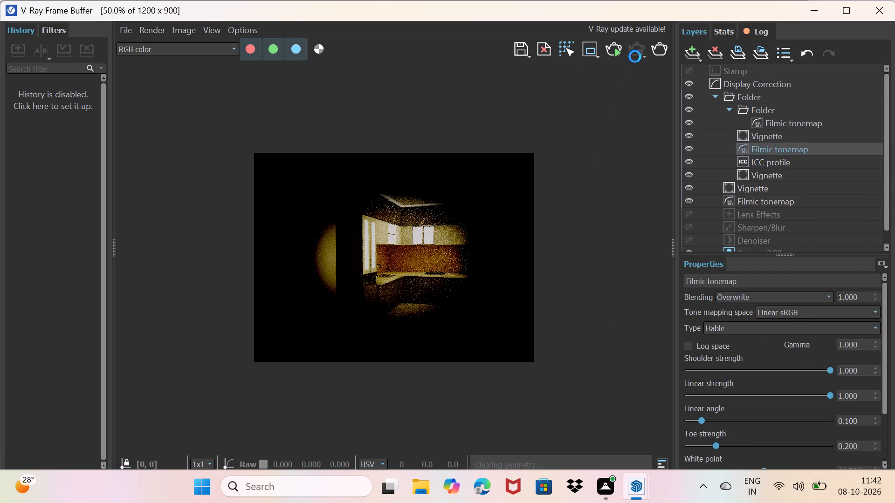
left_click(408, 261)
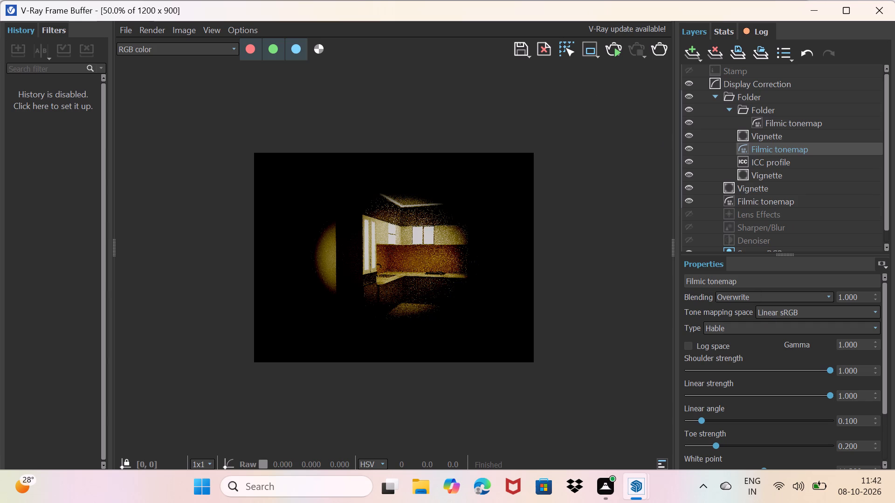
Raise the camera's Exposure Value (EV) with exposure kept enabled.
left_click(894, 7)
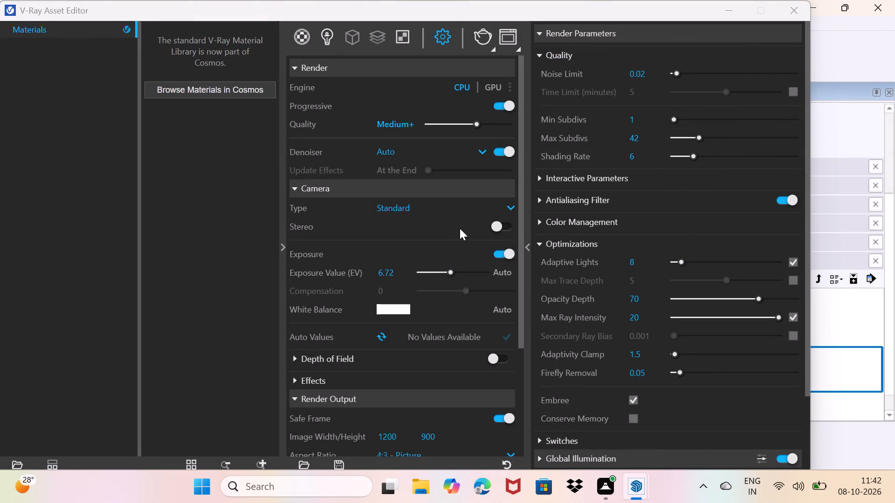
left_click(502, 252)
left_click(502, 252)
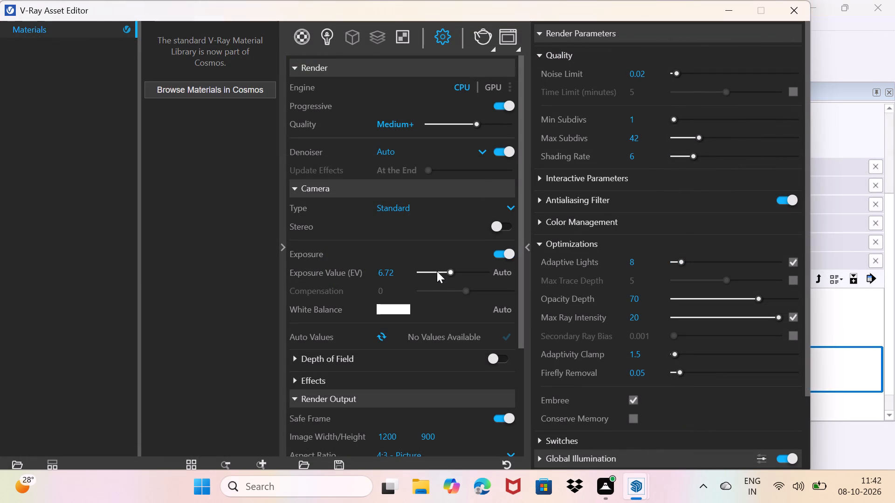
left_click_drag(452, 273, 430, 276)
left_click_drag(430, 276, 435, 275)
Render the kitchen view again with the raised exposure value.
left_click(480, 36)
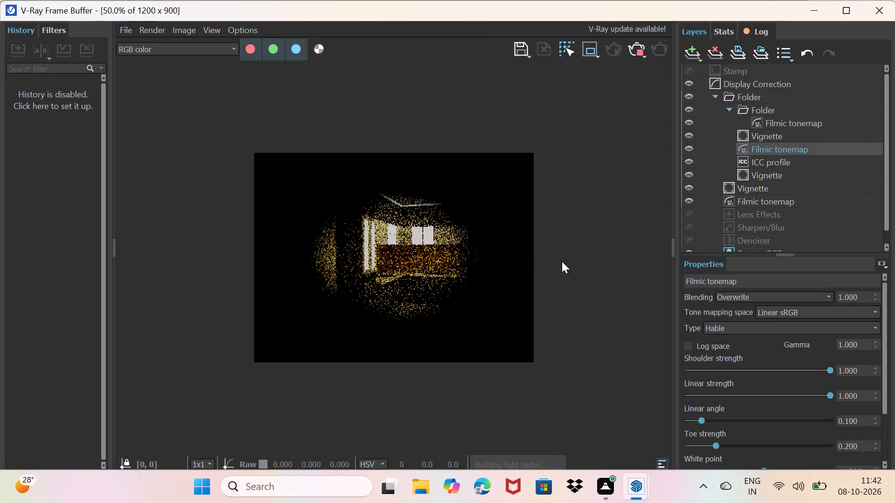
Add a Vignette, an ICC profile and a Filmic tonemap correction layer above the selected Filmic tonemap layer.
left_click(689, 51)
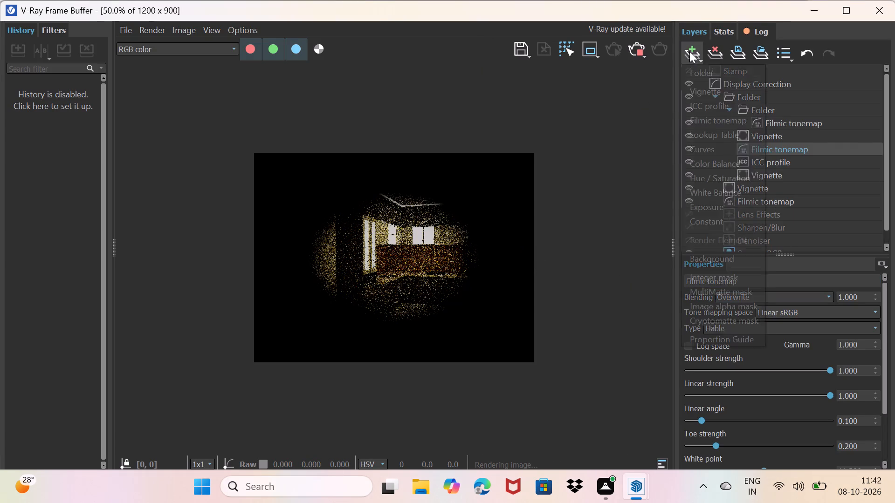
left_click(702, 89)
left_click(688, 50)
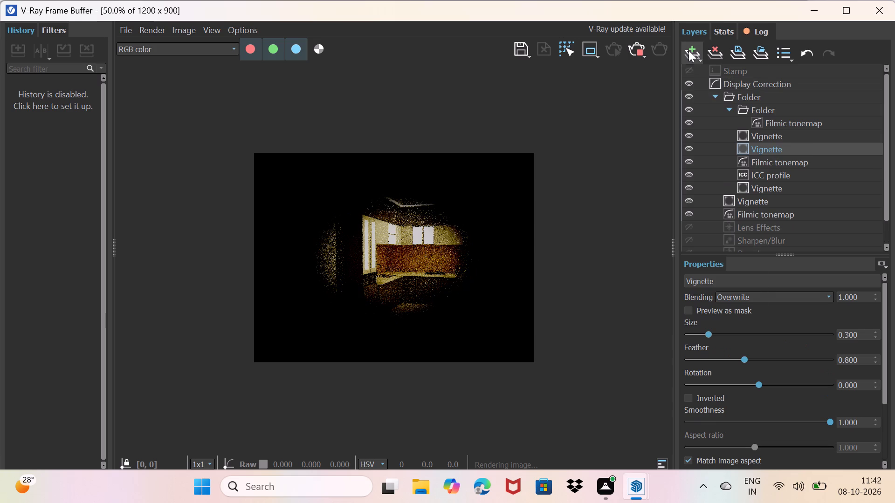
left_click(694, 99)
left_click(690, 51)
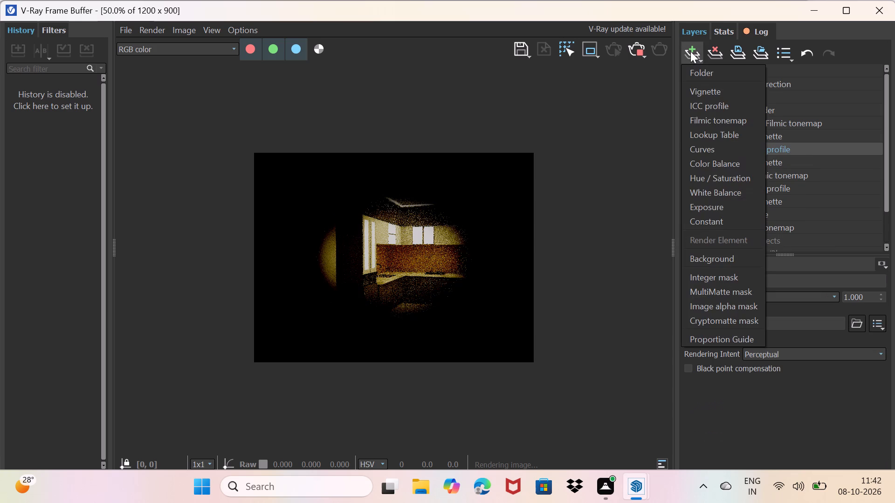
left_click(703, 121)
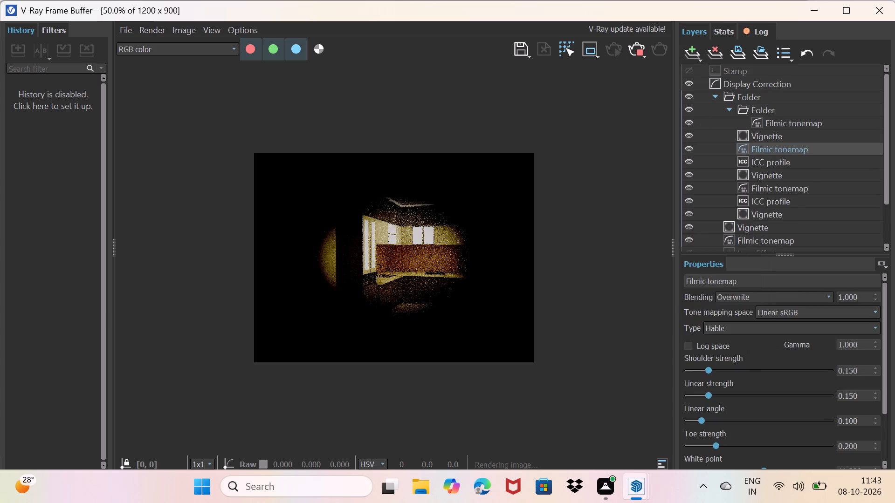
Set the new Filmic tonemap layer's toe strength to 0.000 and its linear angle to 0.000.
scroll(696, 429, "down", 3)
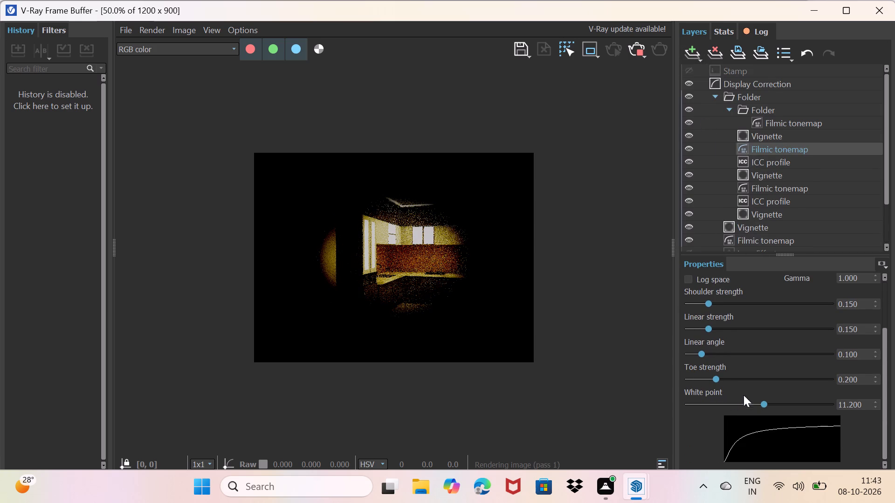
left_click_drag(716, 380, 646, 390)
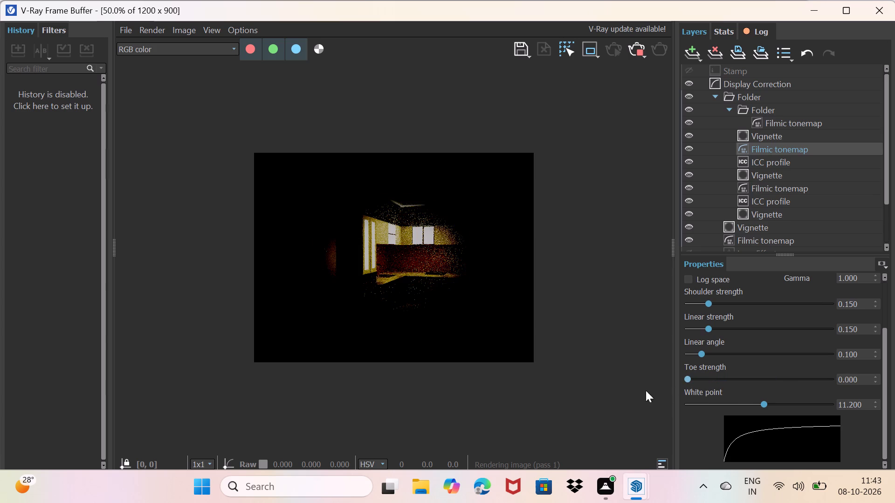
left_click_drag(646, 390, 627, 391)
left_click_drag(699, 354, 867, 352)
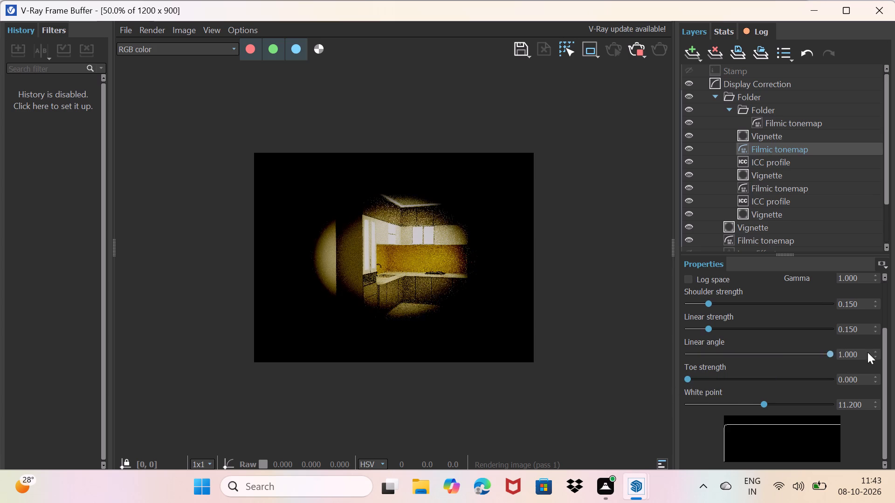
left_click_drag(867, 352, 613, 357)
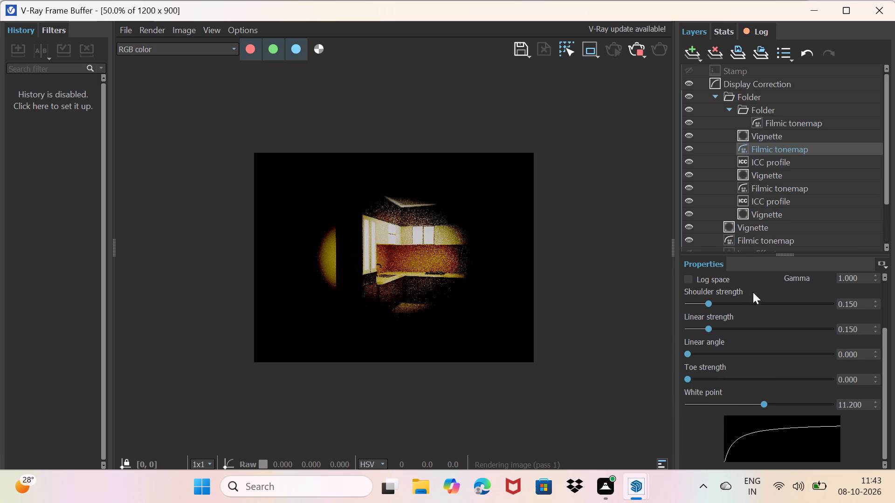
Close the V-Ray Frame Buffer and the Asset Editor to return to the SketchUp kitchen model.
left_click(882, 2)
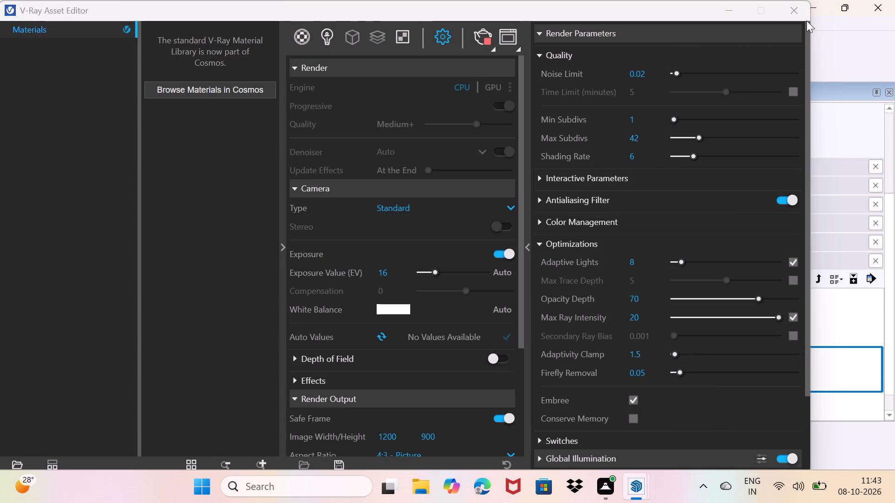
left_click(803, 8)
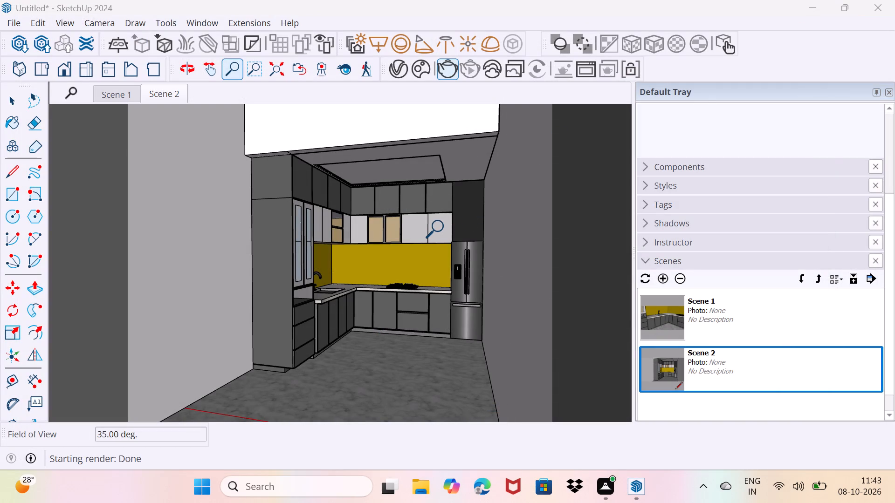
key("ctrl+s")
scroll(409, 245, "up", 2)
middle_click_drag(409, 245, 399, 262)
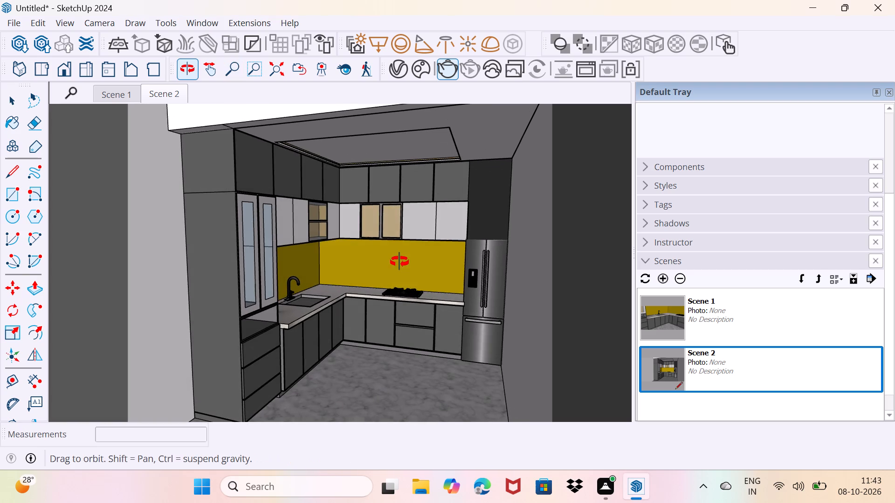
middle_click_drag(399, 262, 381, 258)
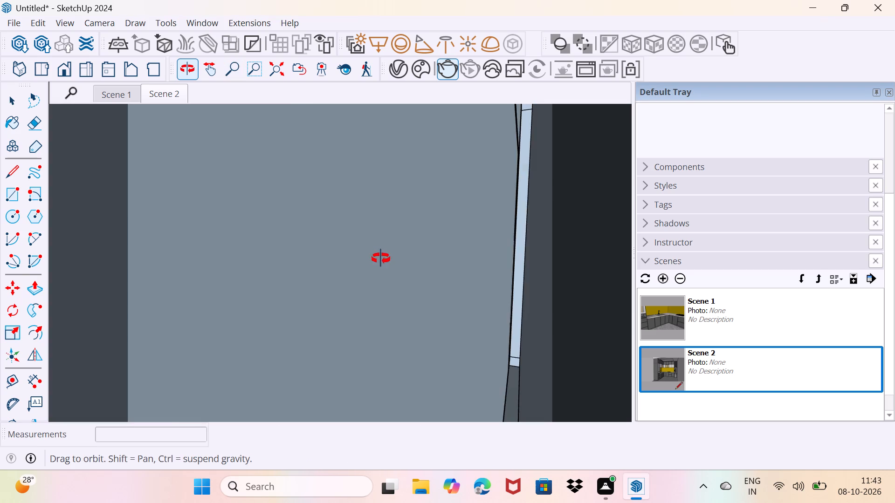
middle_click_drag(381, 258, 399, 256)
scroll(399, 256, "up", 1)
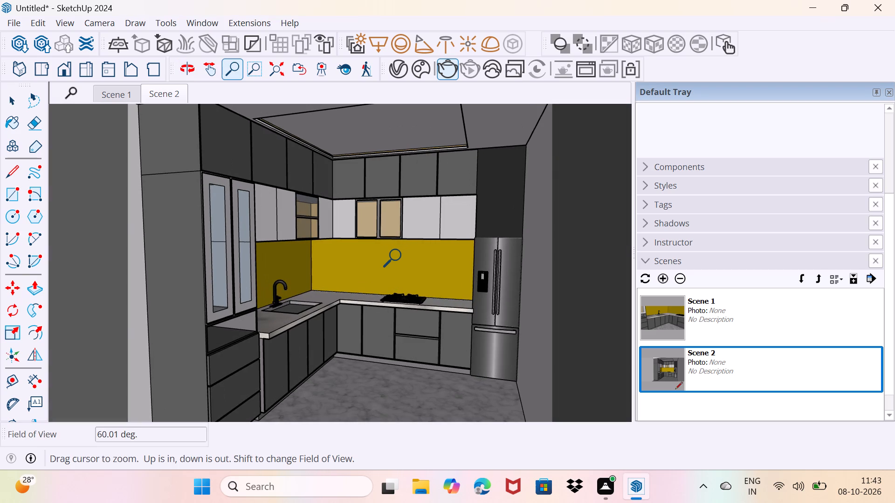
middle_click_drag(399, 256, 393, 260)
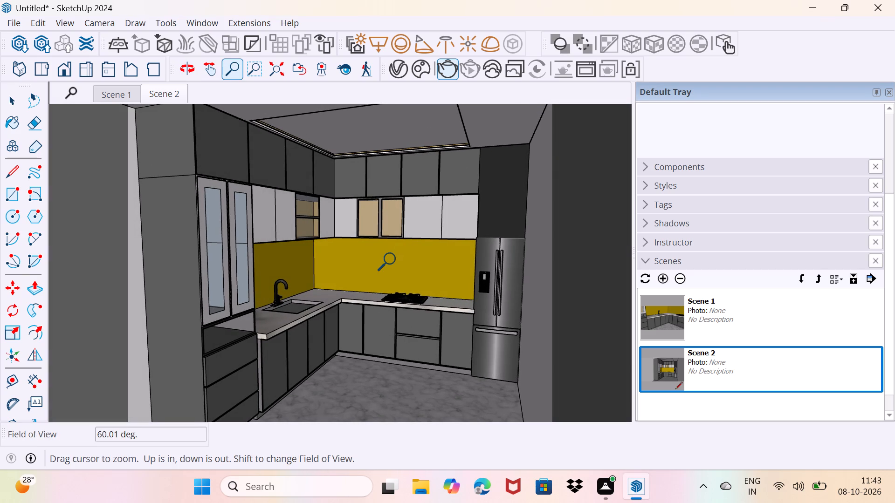
Start saving the kitchen model as a SketchUp file in Documents and clear the default file name.
key("ctrl+s")
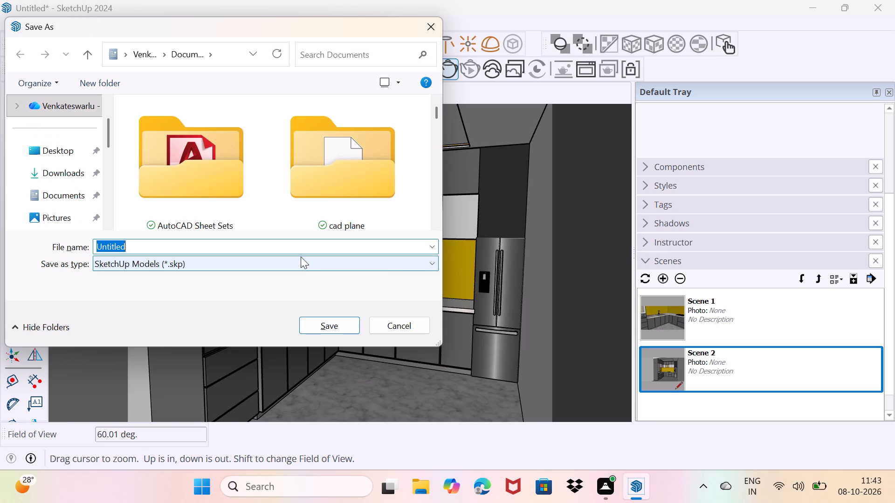
left_click(213, 249)
key("BackSpace")
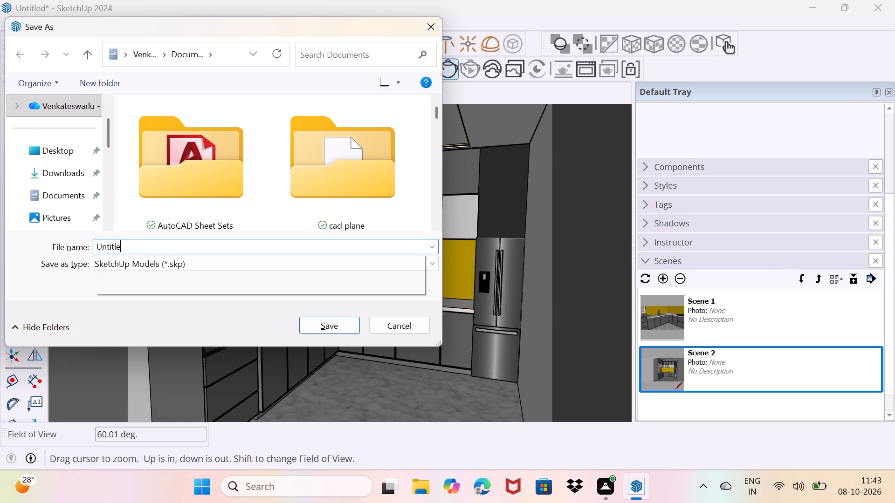
key("BackSpace")
key("BackSpace")
key("BackSpace")
key("BackSpace")
key("BackSpace")
key("BackSpace")
key("BackSpace")
key("BackSpace")
key("BackSpace")
key("BackSpace")
key("BackSpace")
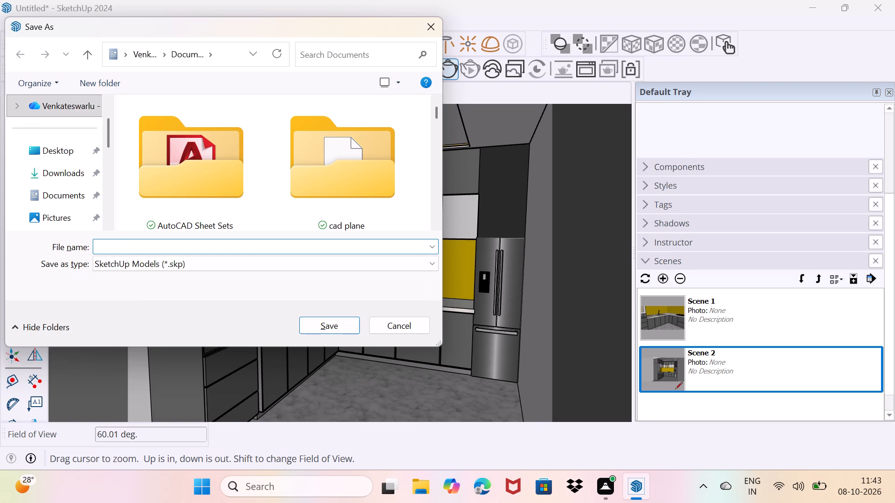
key("BackSpace")
key("BackSpace")
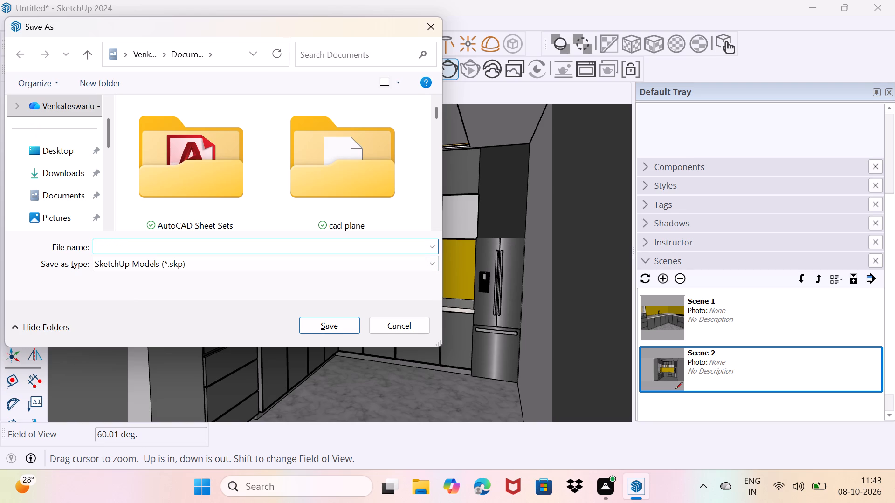
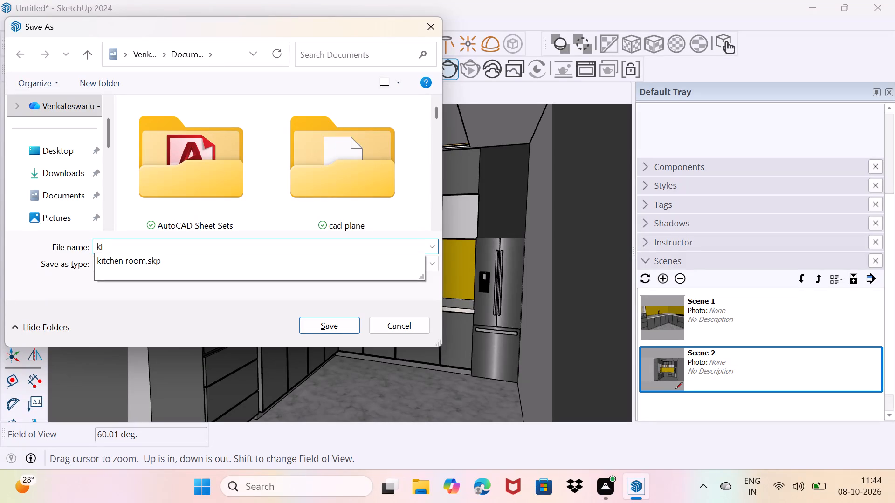
Save the kitchen model in Documents as kitchen room.skp in SketchUp Models format, replacing the existing file of that name.
left_click(155, 268)
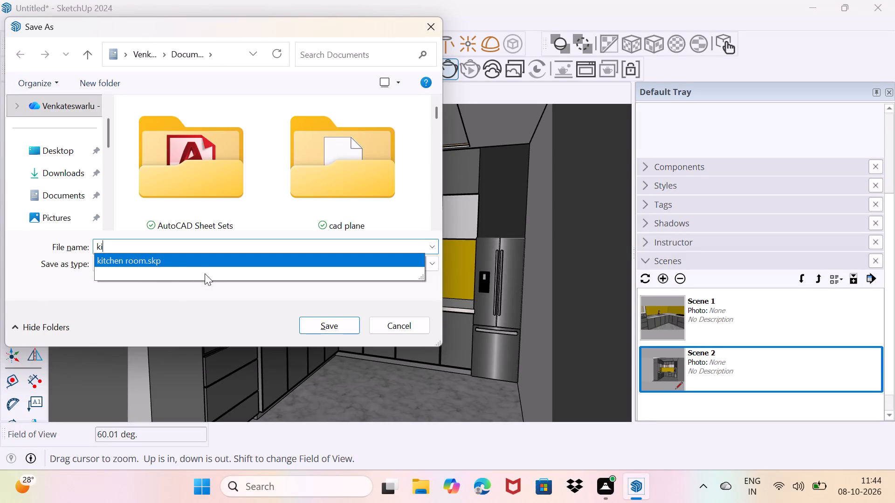
left_click(175, 262)
left_click(168, 258)
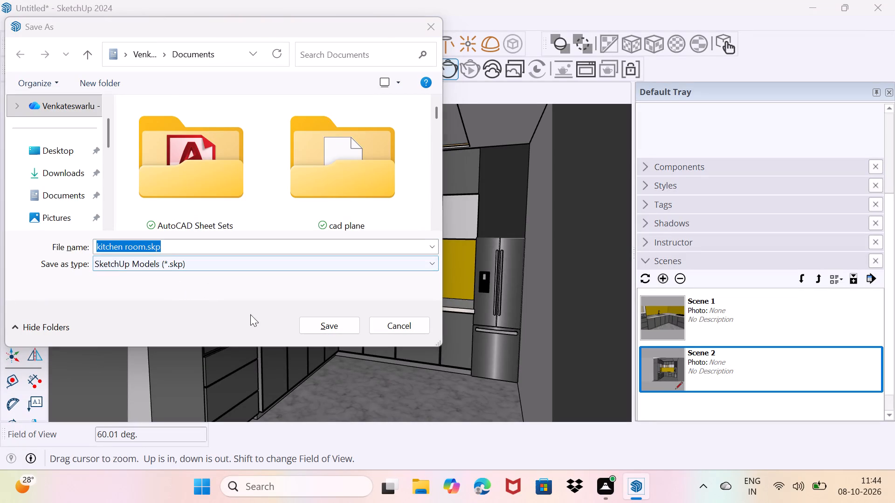
left_click(361, 265)
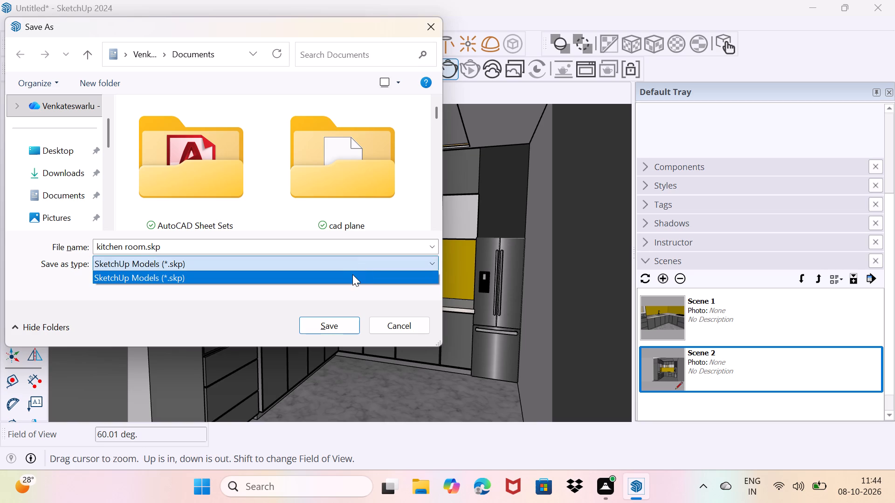
left_click(349, 277)
left_click(344, 324)
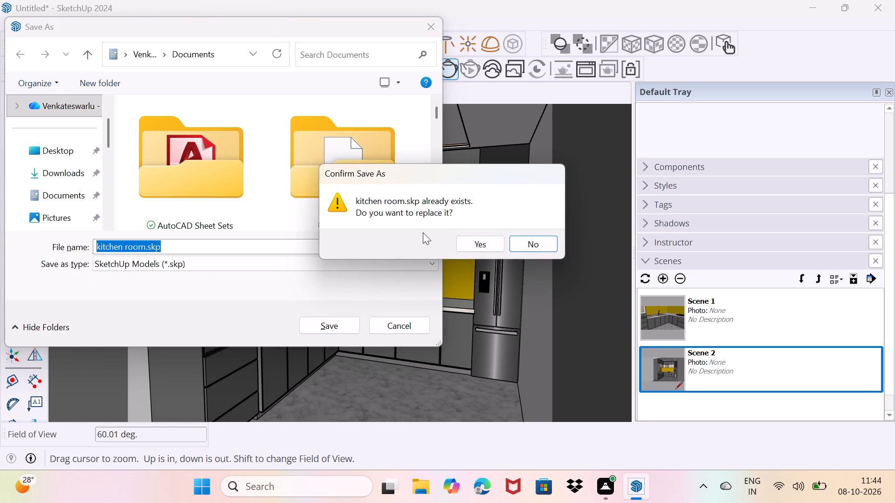
left_click(473, 241)
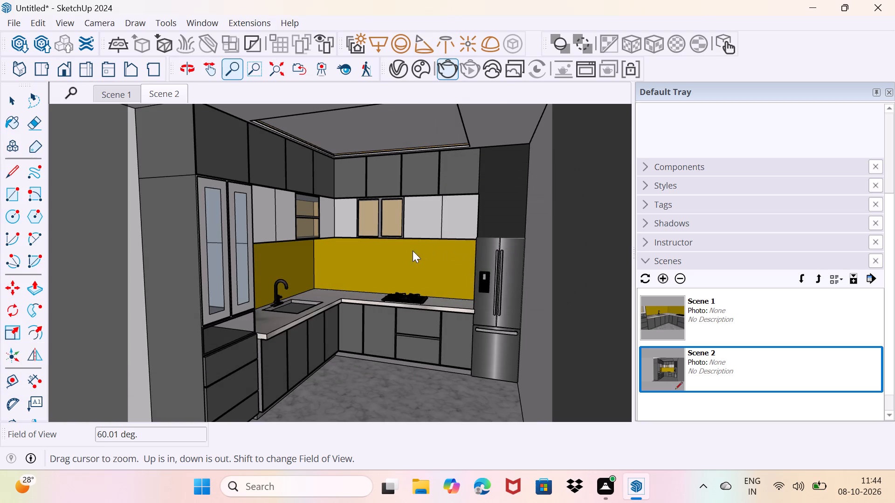
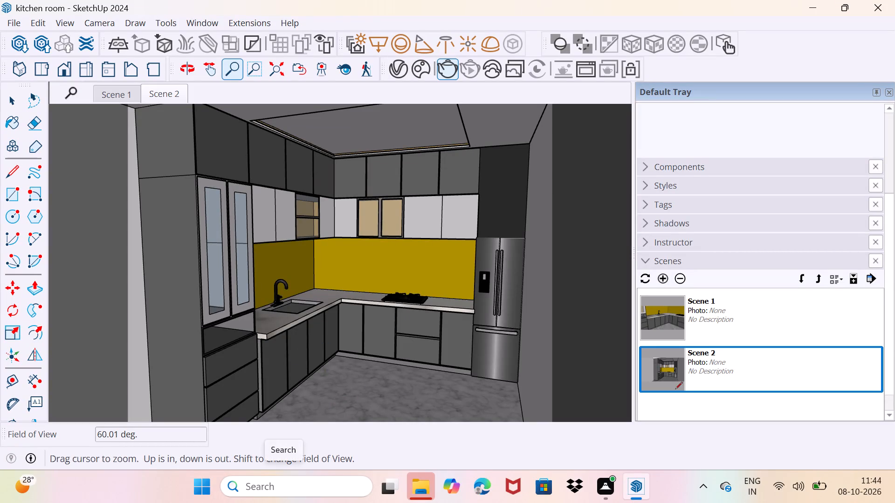
Switch to File Explorer and open the saved kitchen room model from the recent files as a read-only copy.
left_click(411, 492)
left_click(411, 492)
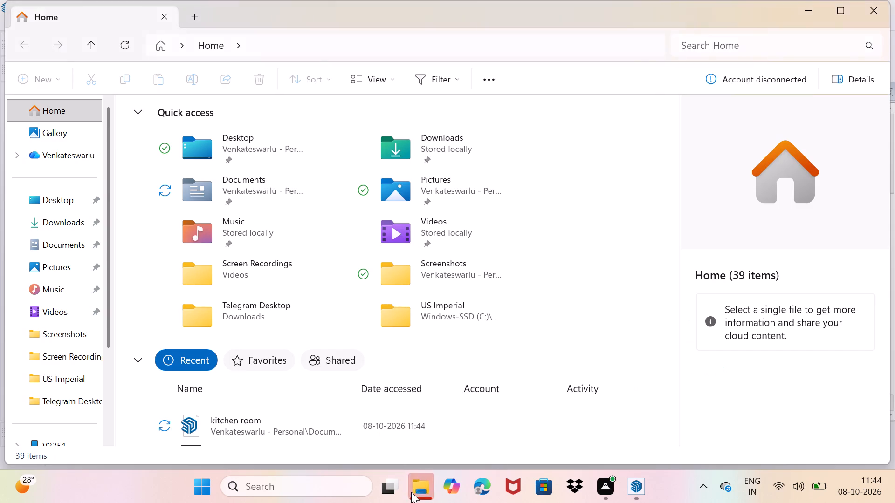
left_click(415, 485)
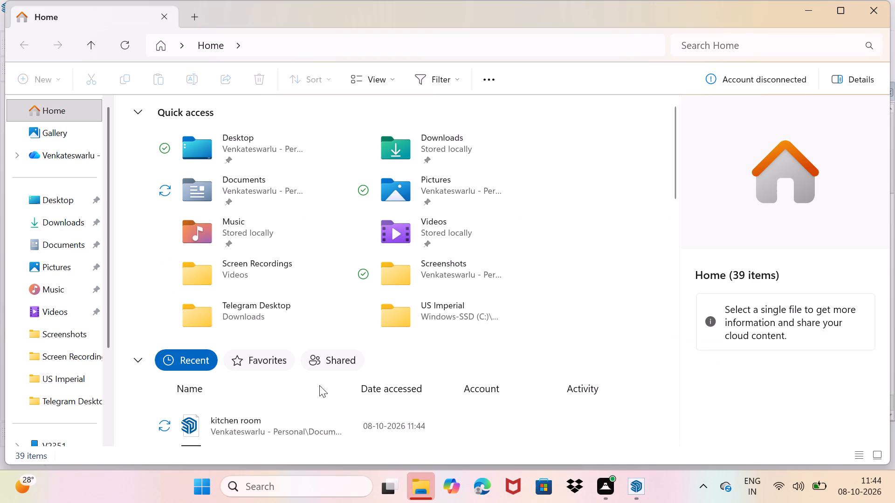
scroll(170, 299, "down", 3)
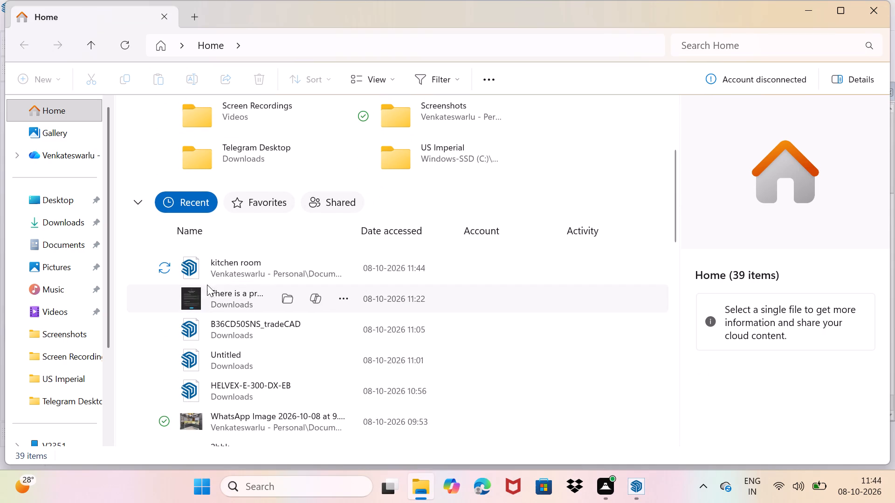
double_click(220, 269)
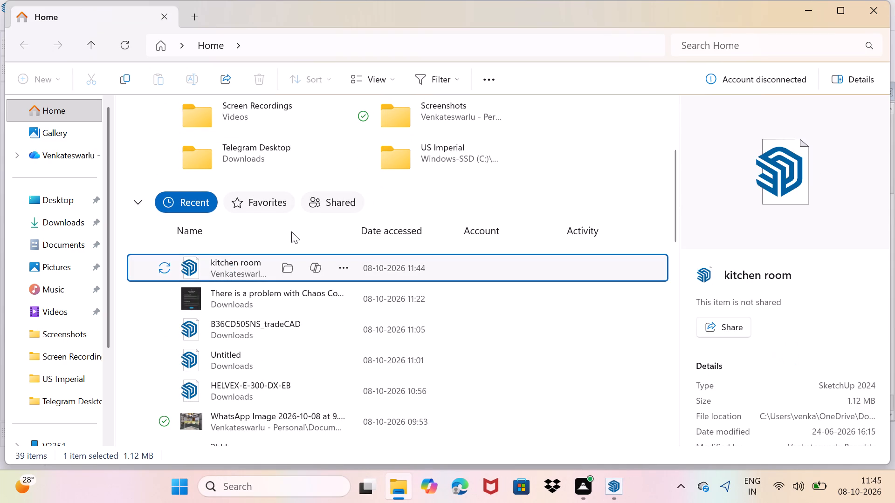
left_click(742, 175)
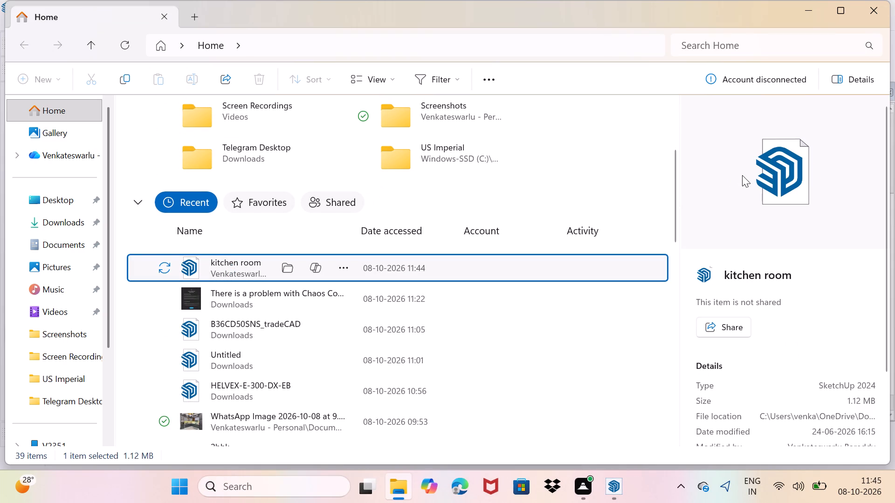
double_click(784, 195)
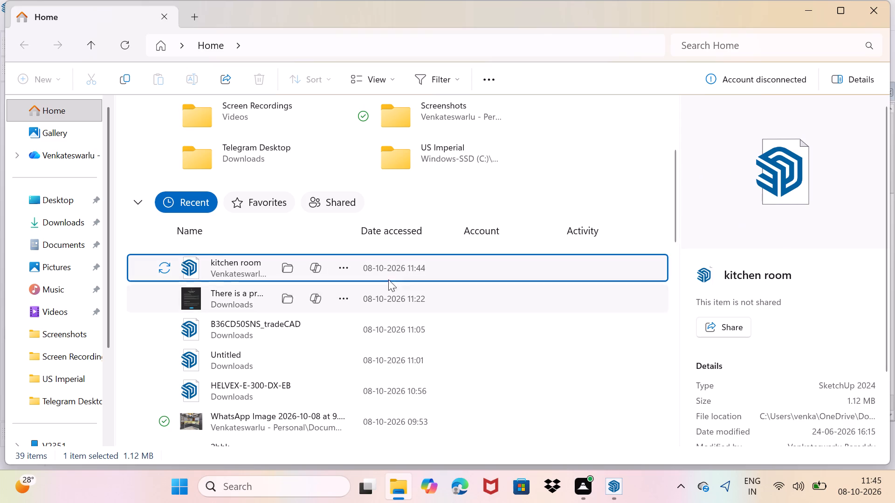
double_click(217, 265)
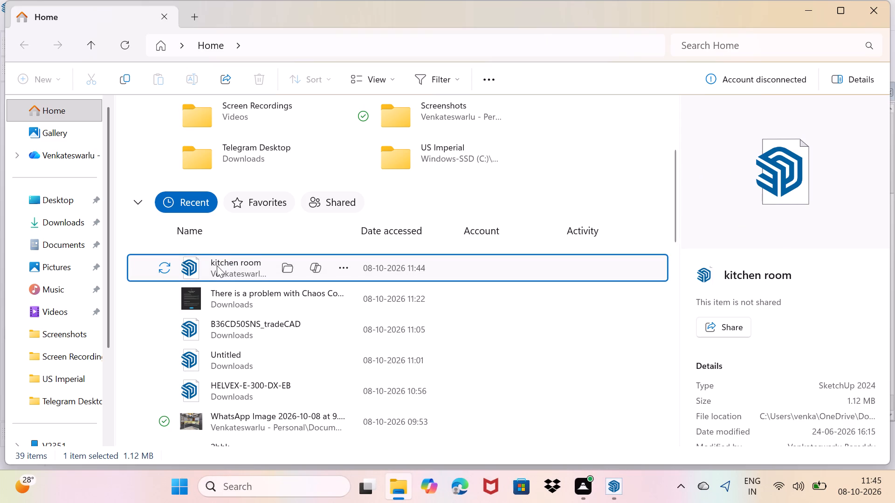
double_click(253, 265)
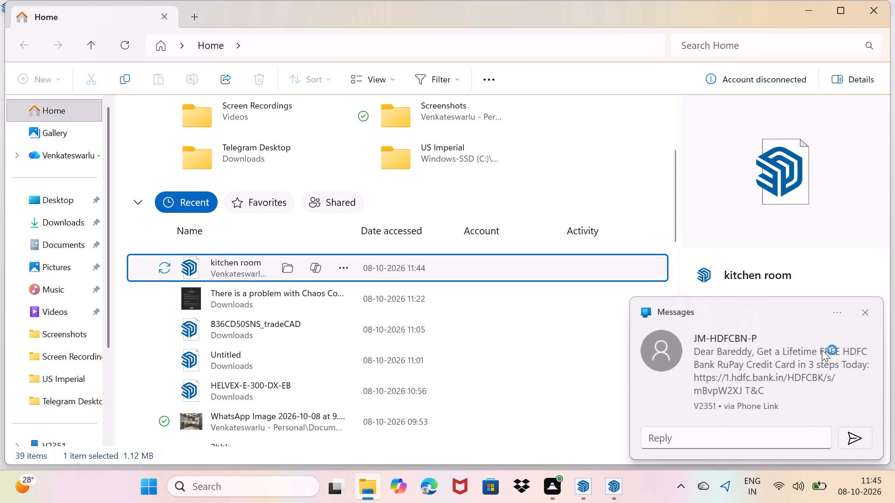
left_click(865, 315)
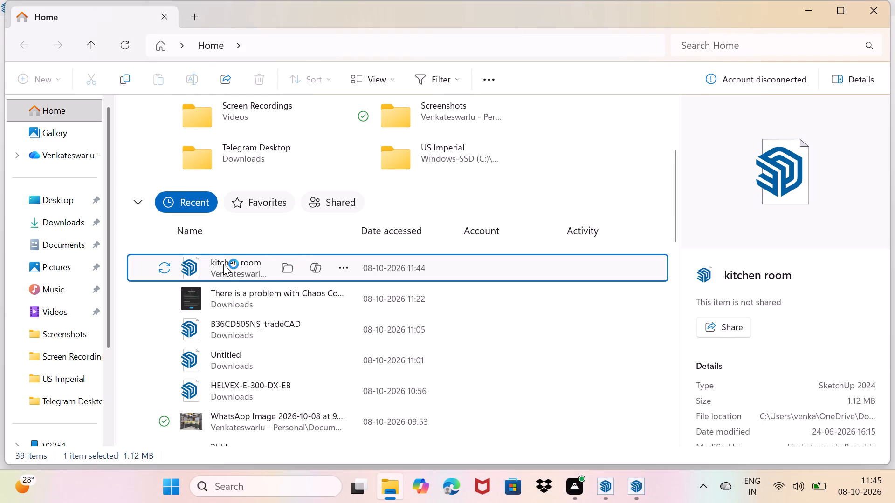
left_click(241, 269)
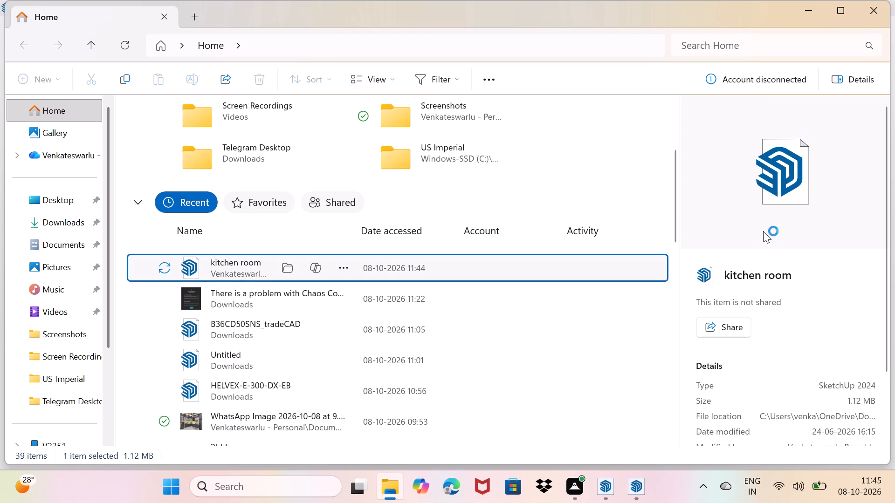
left_click(730, 275)
left_click(765, 209)
left_click(875, 7)
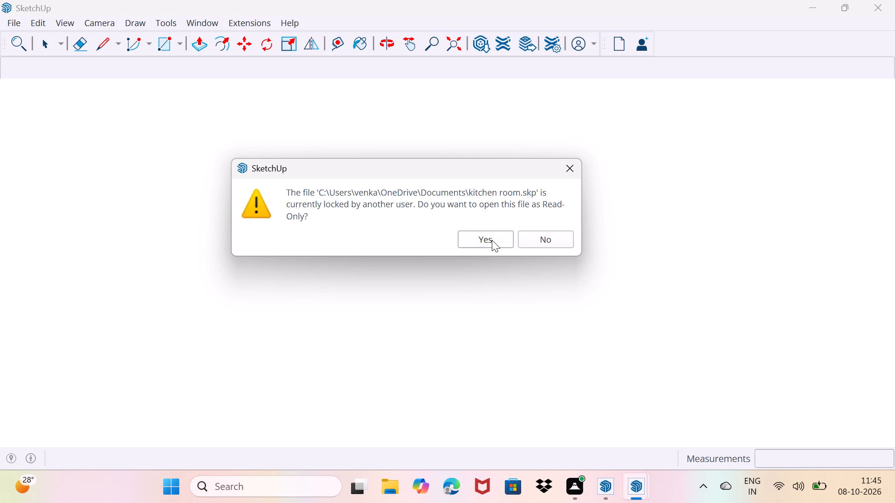
left_click(489, 241)
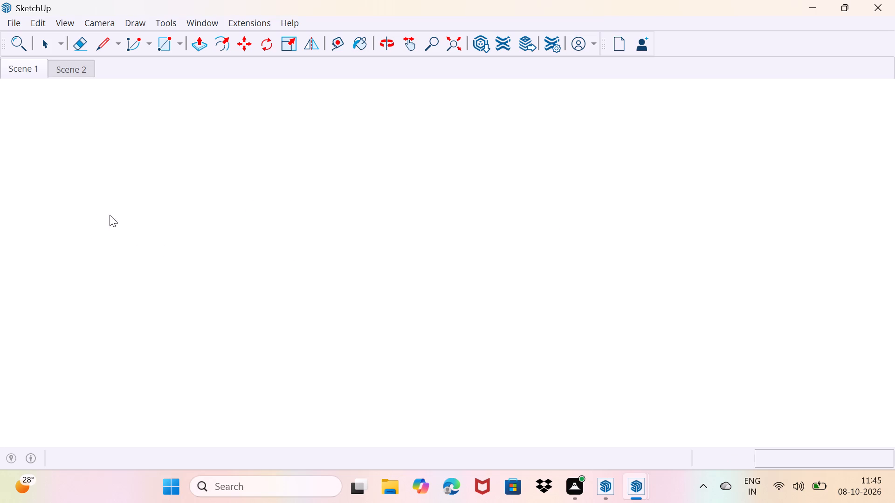
scroll(234, 223, "down", 3)
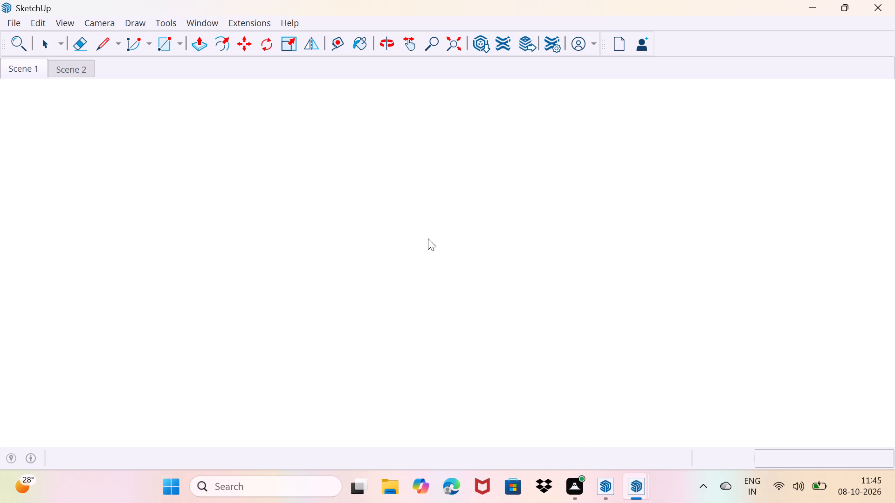